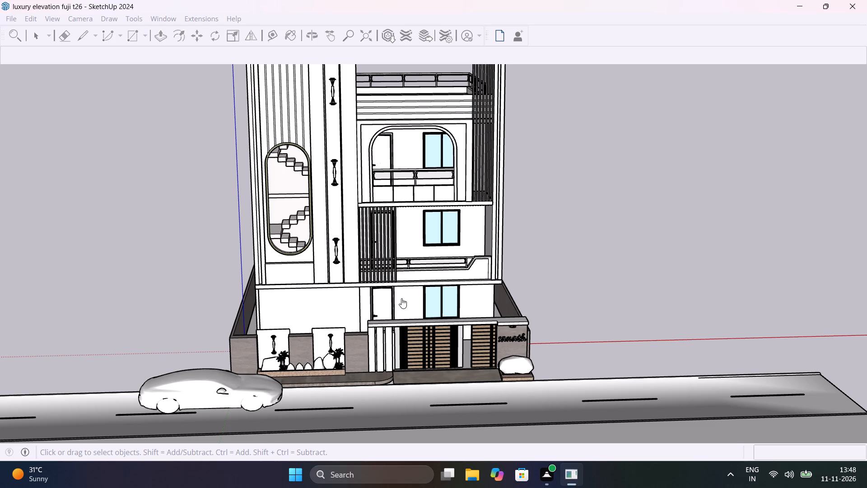
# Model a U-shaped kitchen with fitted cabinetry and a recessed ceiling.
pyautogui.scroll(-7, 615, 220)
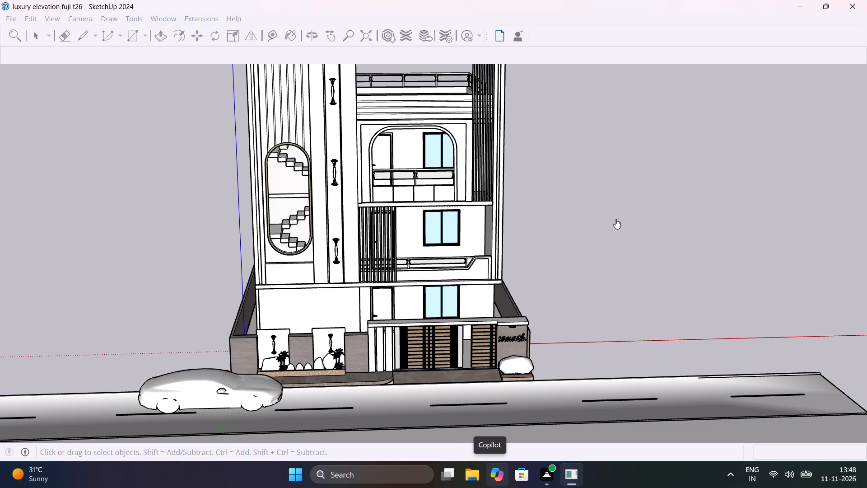
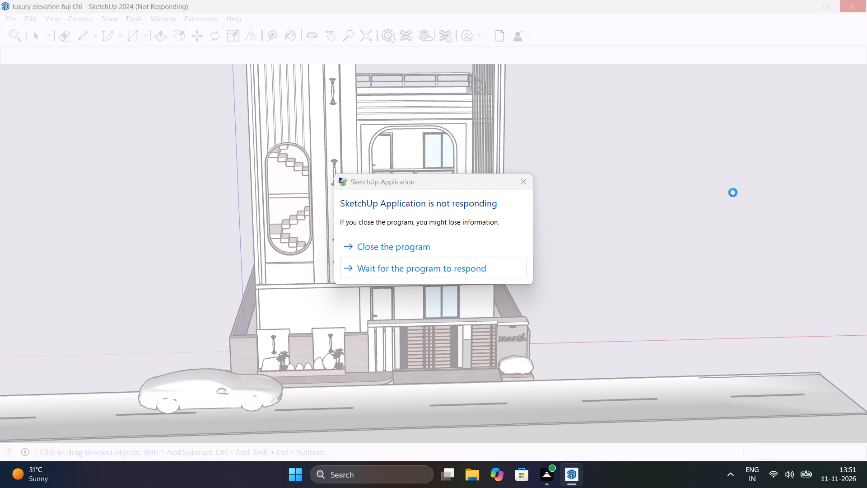
# Force the frozen SketchUp session to close instead of waiting for it to respond.
pyautogui.click(444, 244)
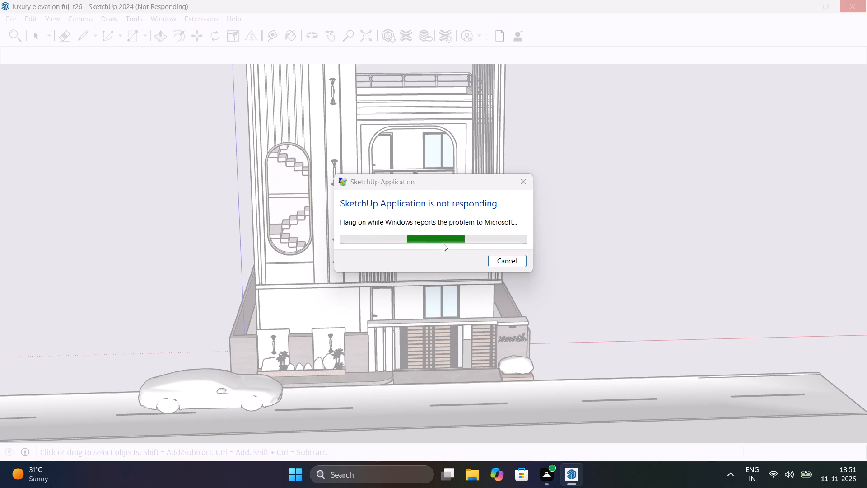
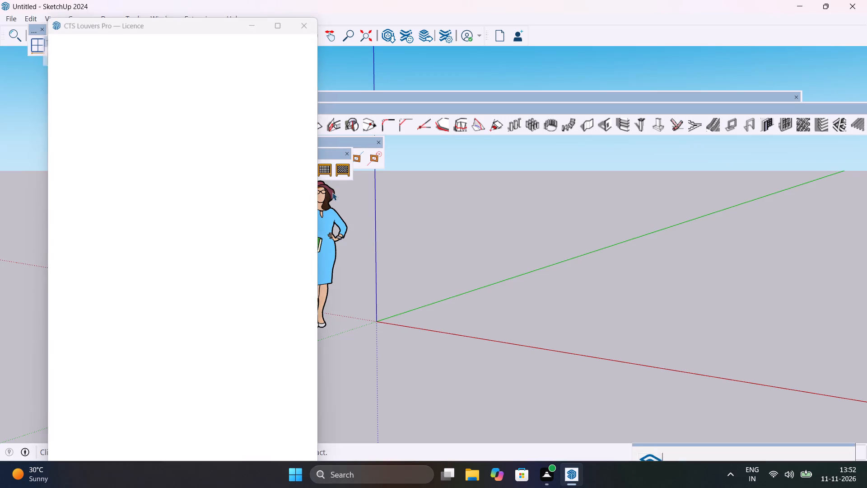
# Dismiss the CTS Louvers Pro licence window and the Enscape update notification in the new untitled model.
pyautogui.click(305, 23)
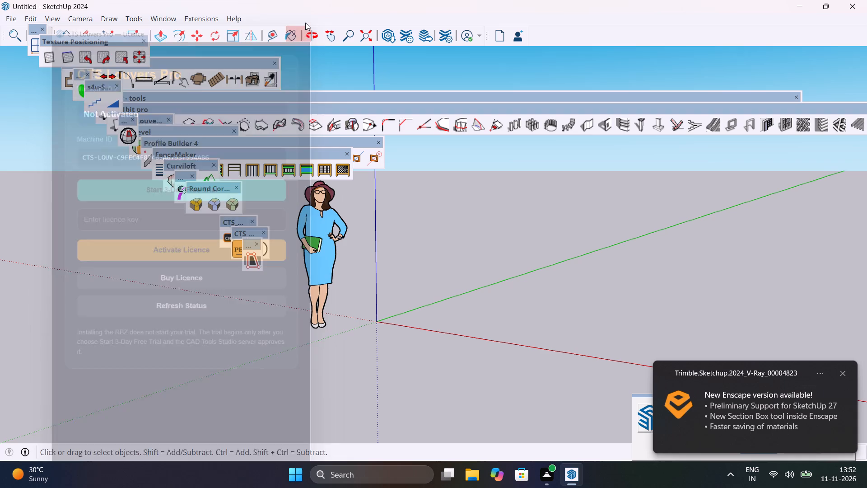
pyautogui.click(850, 371)
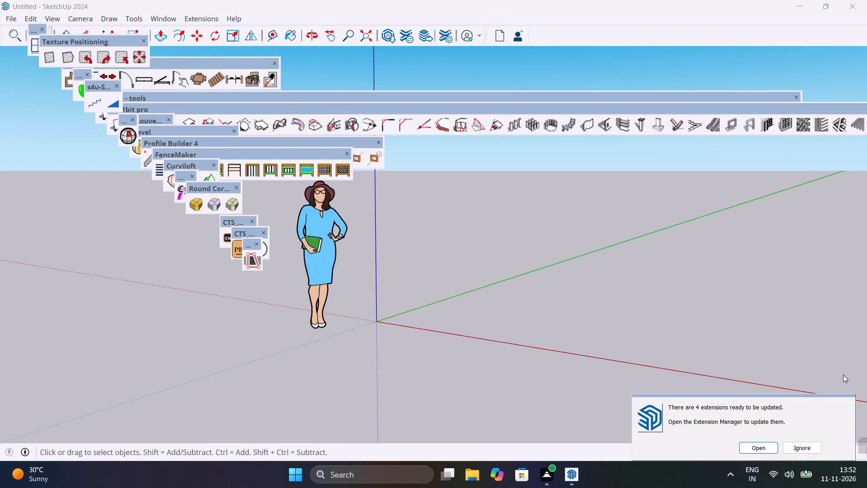
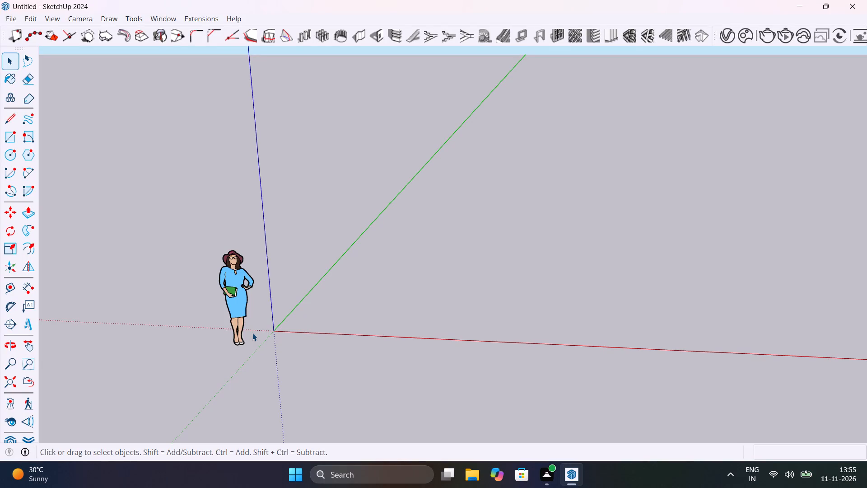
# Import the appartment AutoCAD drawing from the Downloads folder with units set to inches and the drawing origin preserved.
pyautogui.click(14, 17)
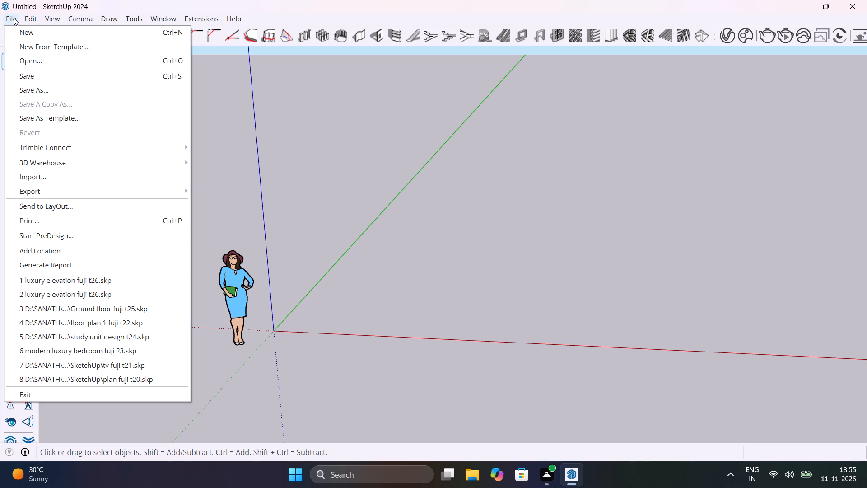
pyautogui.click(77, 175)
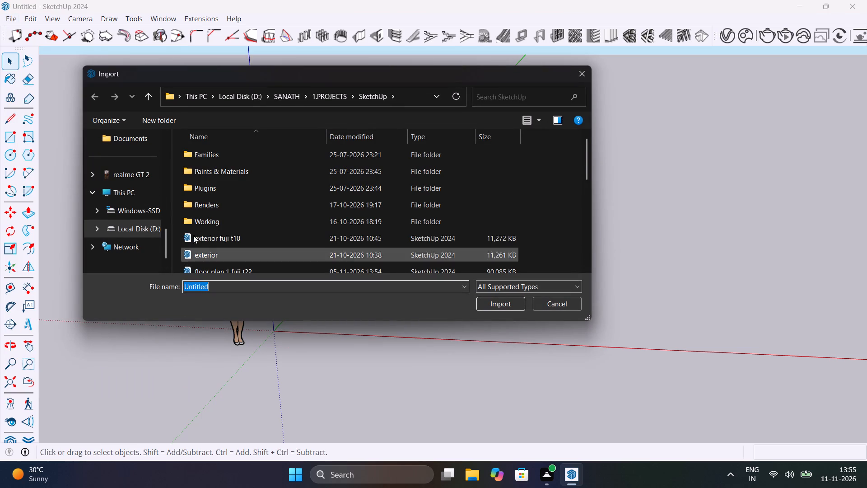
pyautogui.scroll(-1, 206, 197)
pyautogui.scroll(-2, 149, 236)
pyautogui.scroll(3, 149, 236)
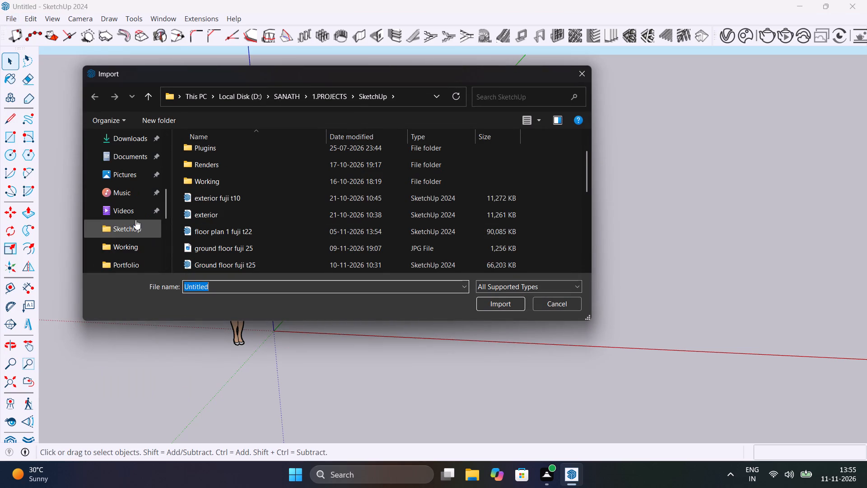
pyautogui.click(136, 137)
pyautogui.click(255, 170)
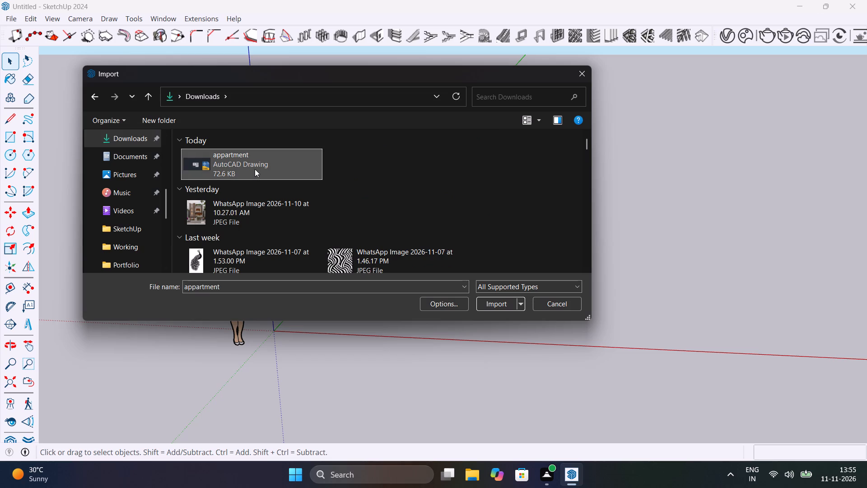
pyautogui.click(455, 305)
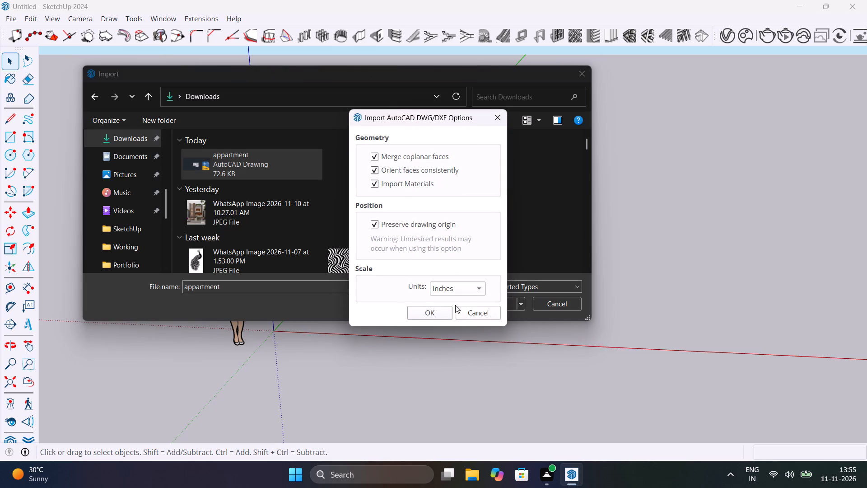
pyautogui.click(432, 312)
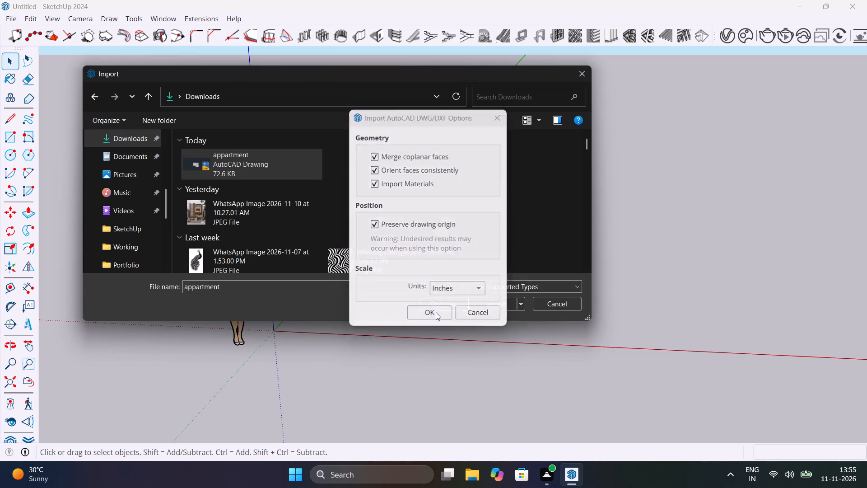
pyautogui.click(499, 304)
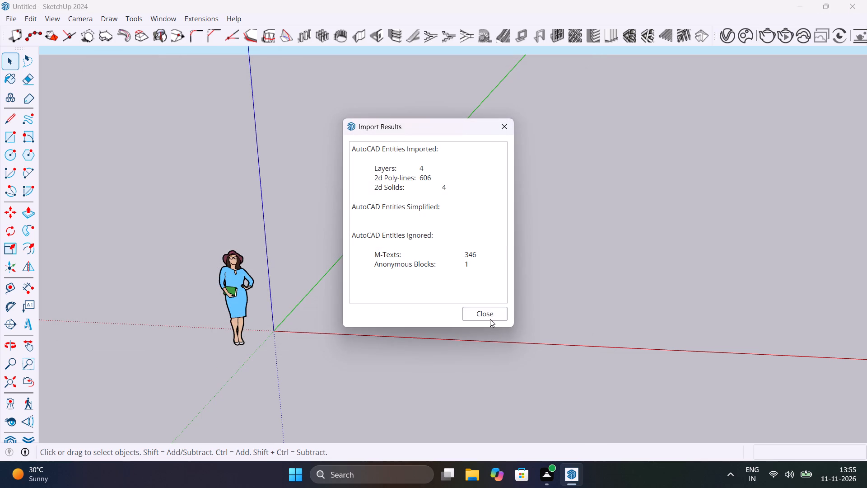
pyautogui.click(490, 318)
# Examine the imported apartment floor plan, from the overall layout to the outer front corner room of the larger block.
pyautogui.scroll(1, 626, 388)
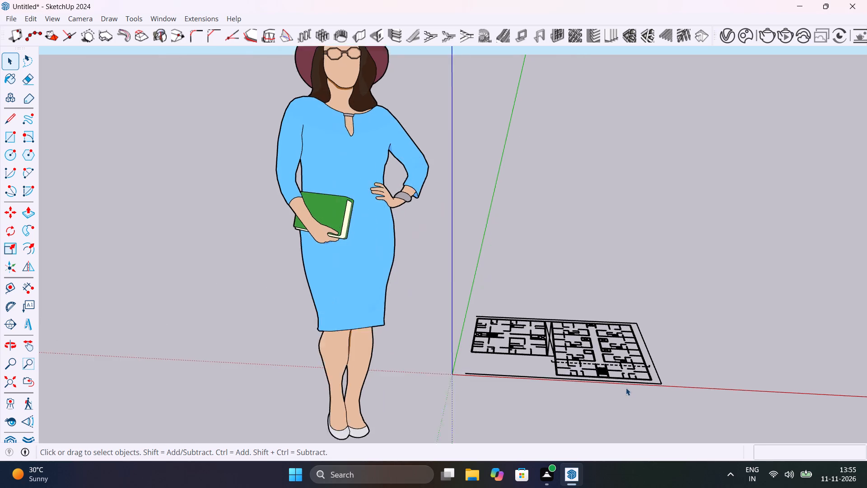
pyautogui.scroll(16, 626, 388)
pyautogui.moveTo(623, 372); pyautogui.dragTo(511, 321, button='middle')
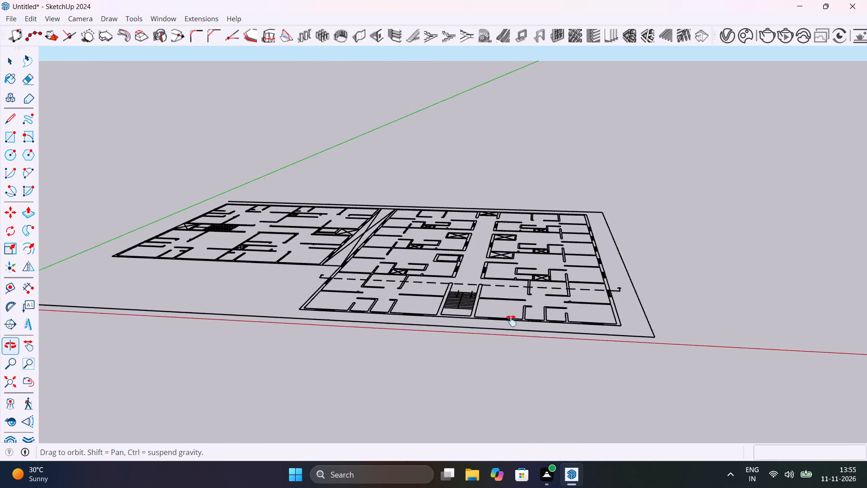
pyautogui.moveTo(511, 321); pyautogui.dragTo(527, 424, button='middle')
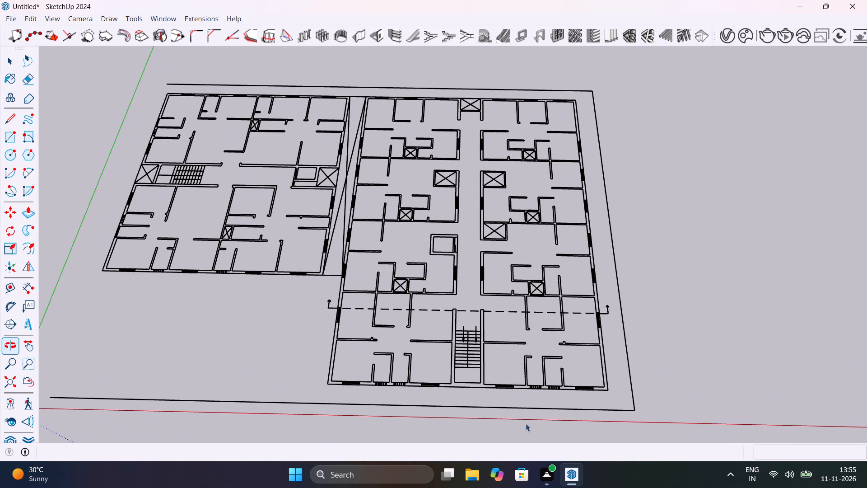
pyautogui.scroll(17, 373, 383)
pyautogui.keyDown('shift'); pyautogui.moveTo(354, 371); pyautogui.dragTo(308, 302, button='middle'); pyautogui.keyUp('shift')
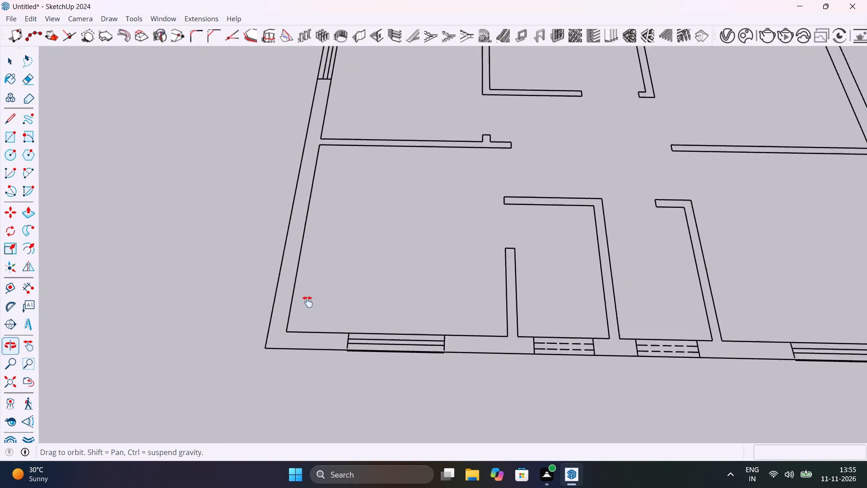
pyautogui.keyDown('shift'); pyautogui.moveTo(308, 302); pyautogui.dragTo(320, 304, button='middle'); pyautogui.keyUp('shift')
pyautogui.scroll(1, 320, 304)
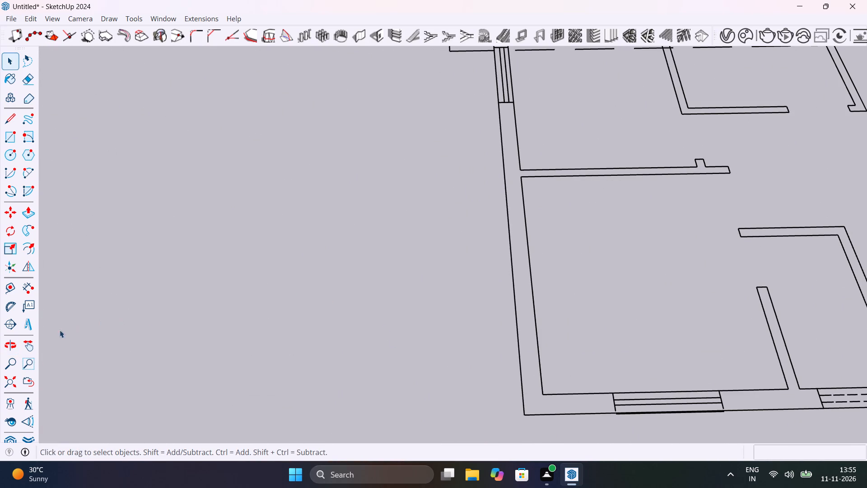
# Check the outer wall thickness at the front corner room's inner corner with the Dimension tool, across both walls.
pyautogui.click(22, 289)
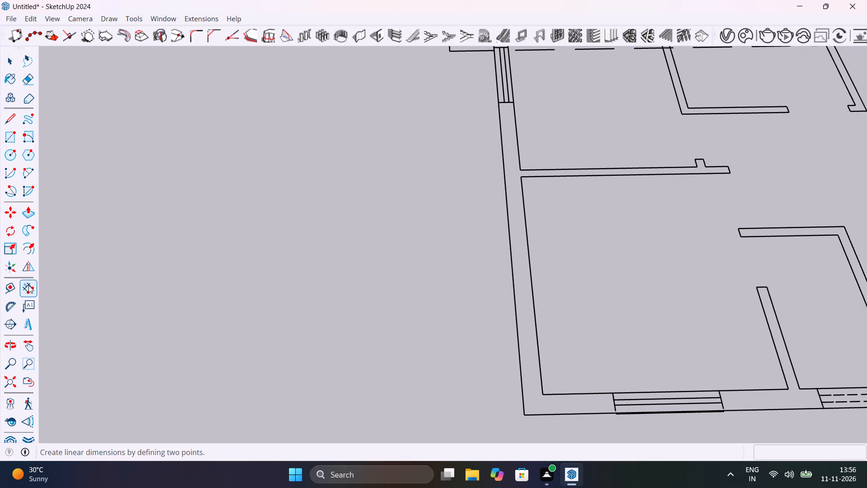
pyautogui.click(28, 285)
pyautogui.click(543, 393)
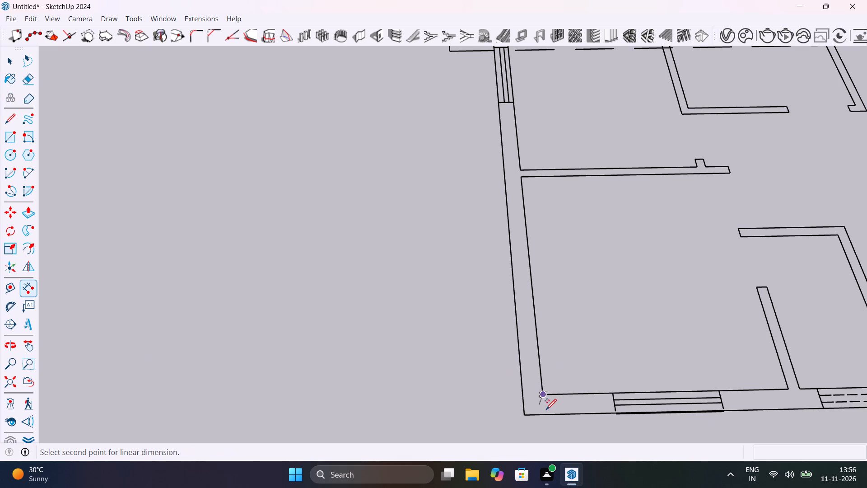
pyautogui.scroll(5, 548, 416)
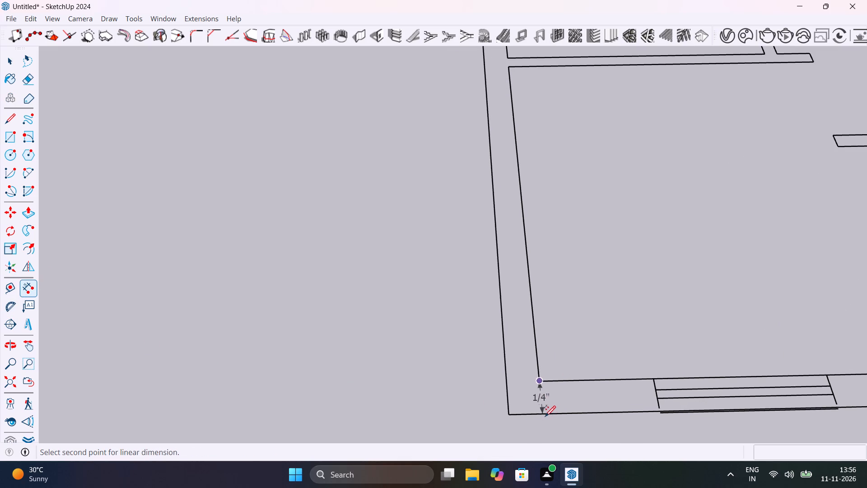
pyautogui.click(546, 414)
pyautogui.press('Escape')
pyautogui.click(539, 380)
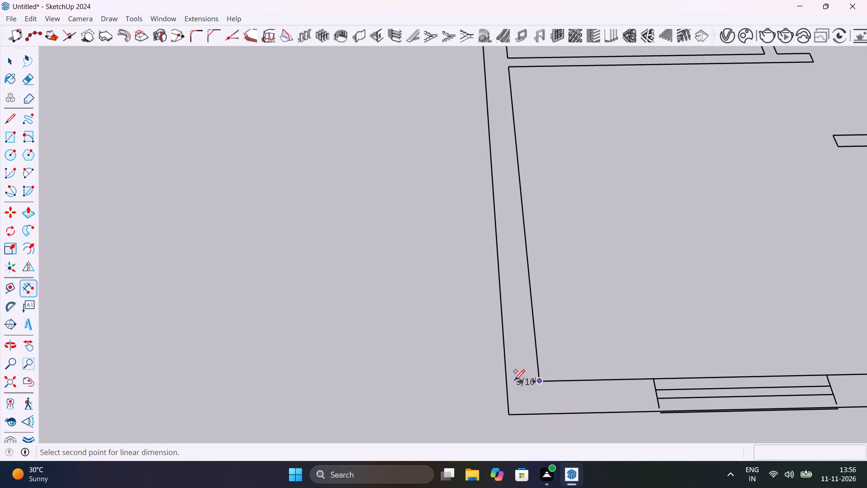
pyautogui.click(509, 380)
pyautogui.press('Escape')
# Check the front wall's thickness at the end of the corner room's window with the Dimension tool.
pyautogui.scroll(2, 681, 423)
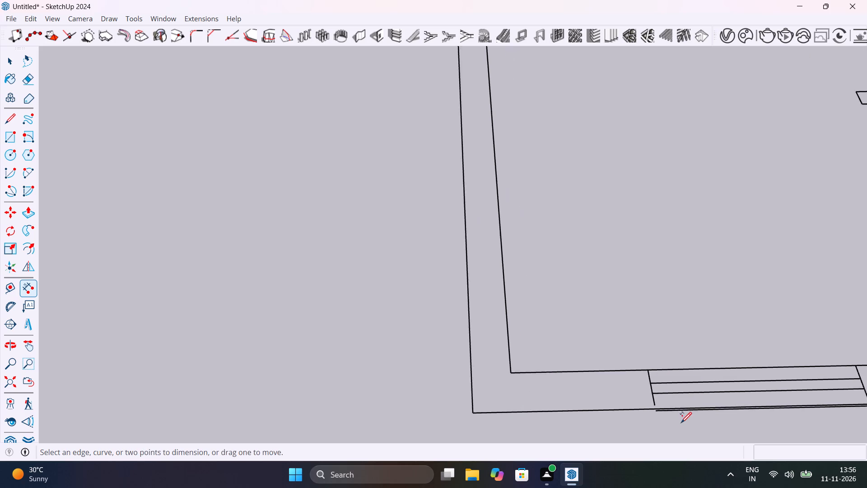
pyautogui.scroll(5, 681, 422)
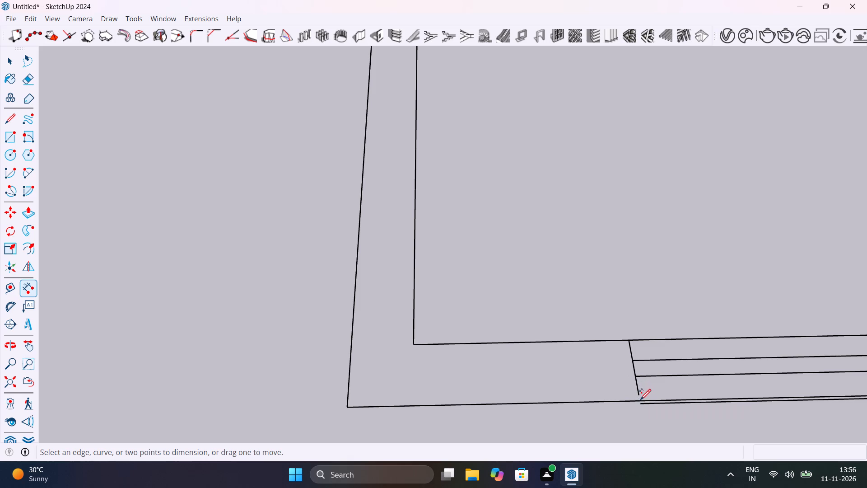
pyautogui.click(630, 342)
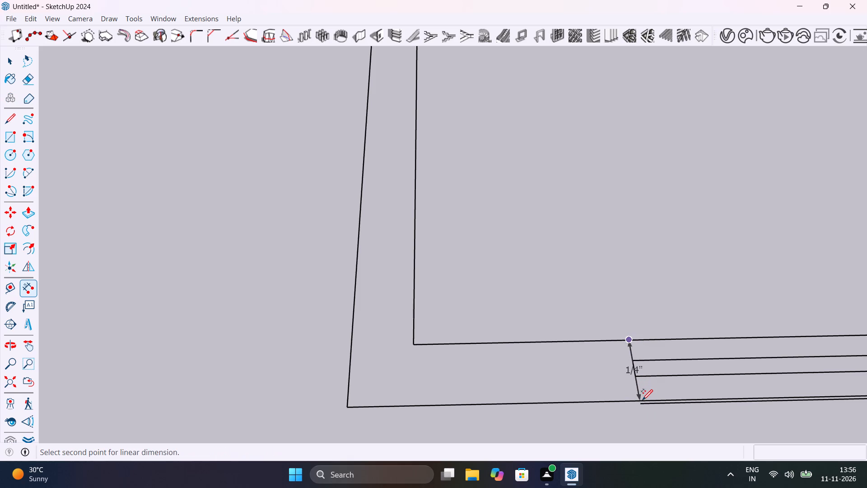
pyautogui.click(642, 399)
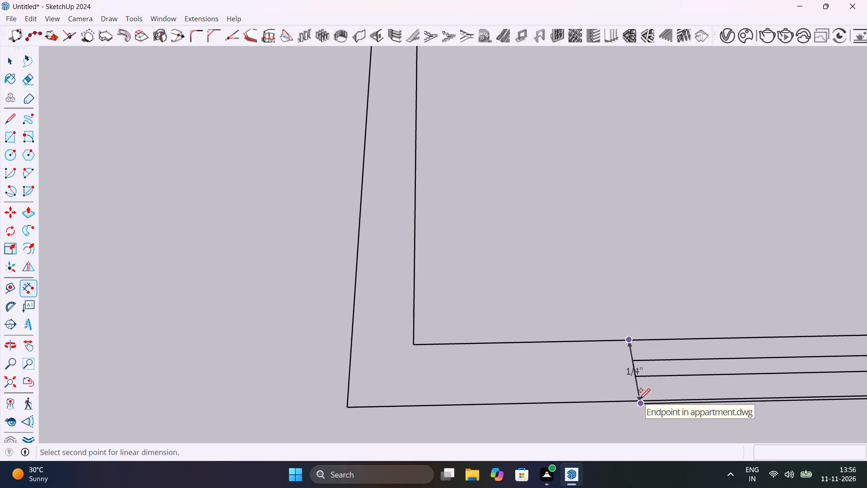
pyautogui.scroll(10, 639, 399)
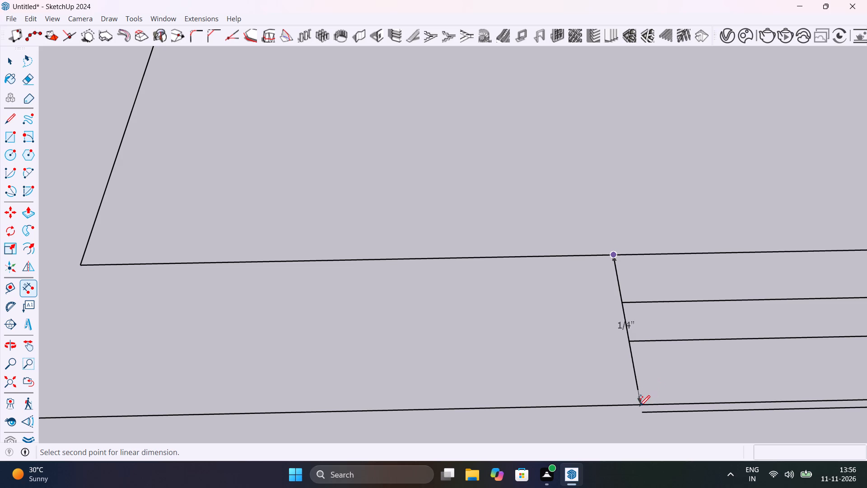
pyautogui.click(639, 404)
pyautogui.click(641, 404)
pyautogui.press('space')
# Check the opening between the corner room's partition wall end and the facing inner wall with the Dimension tool.
pyautogui.scroll(-10, 580, 340)
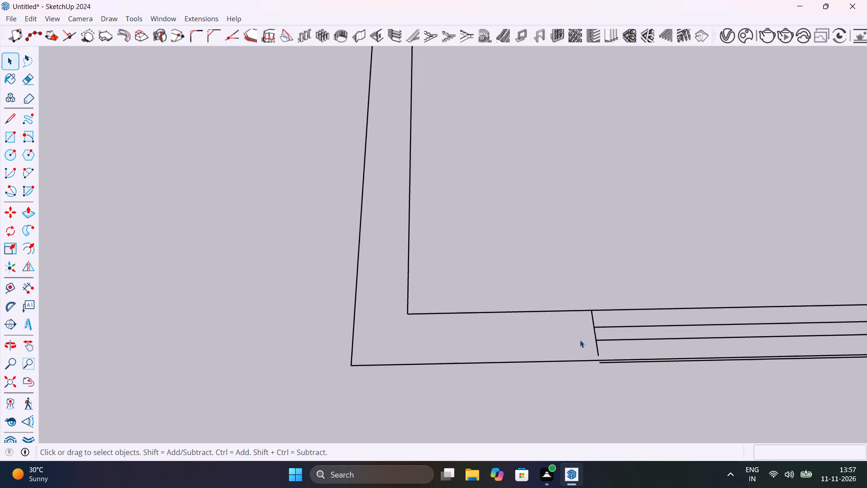
pyautogui.scroll(-20, 580, 340)
pyautogui.scroll(-2, 580, 340)
pyautogui.scroll(8, 661, 259)
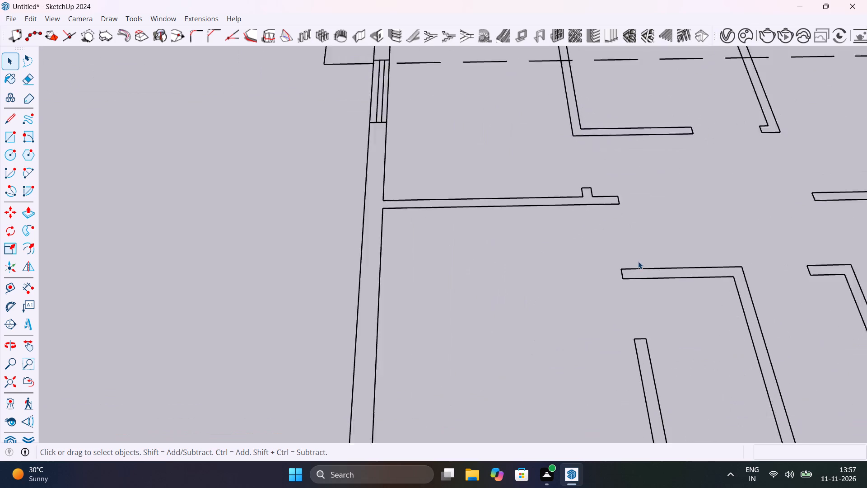
pyautogui.scroll(7, 638, 261)
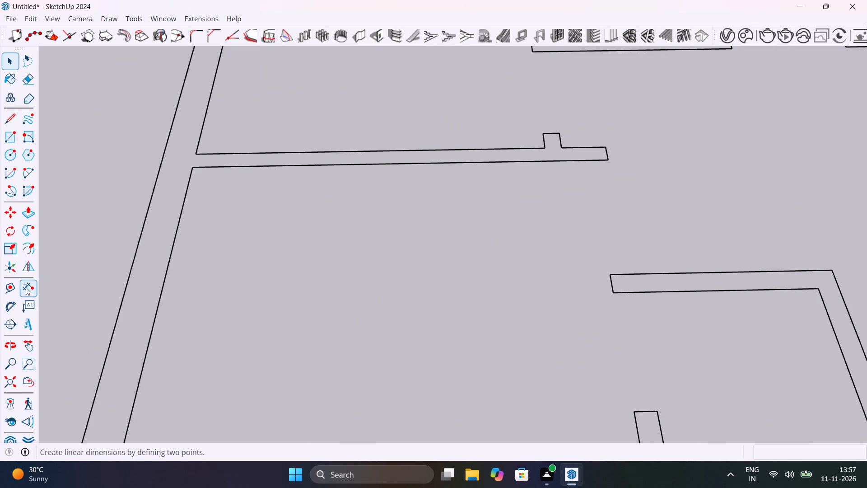
pyautogui.click(26, 287)
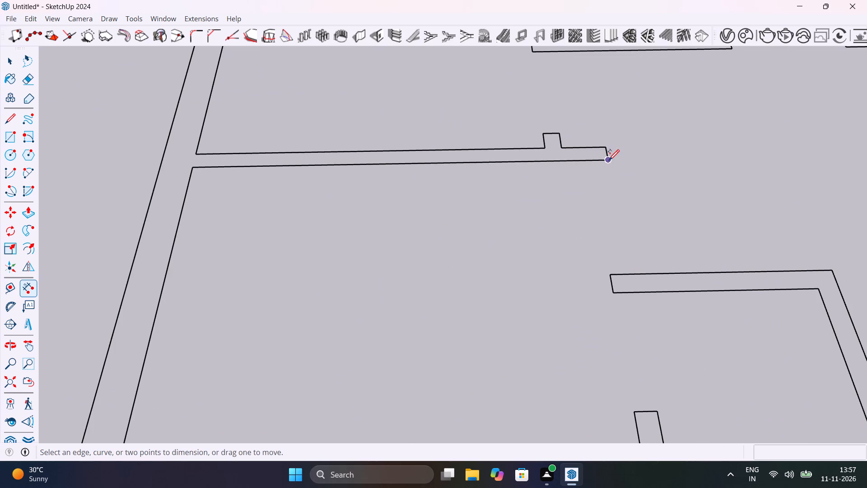
pyautogui.click(609, 159)
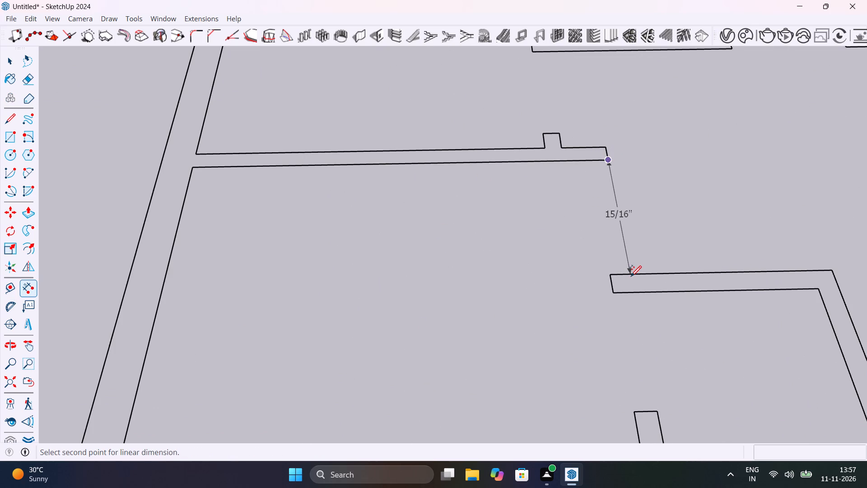
pyautogui.press('space')
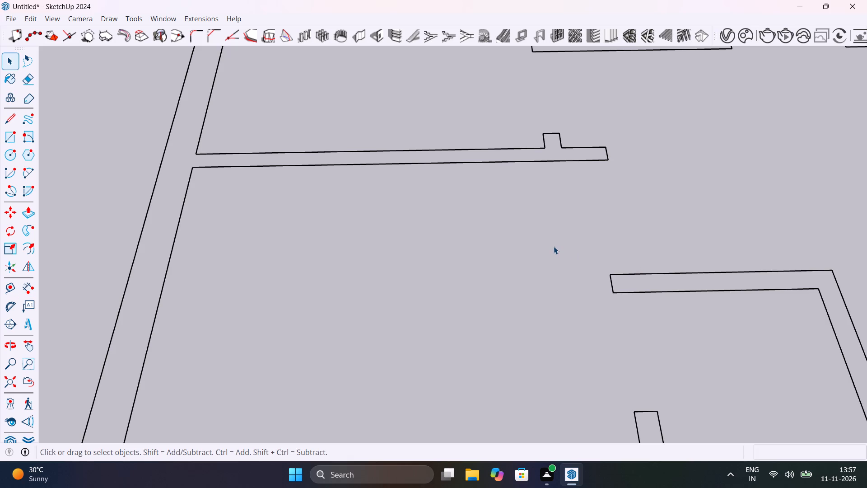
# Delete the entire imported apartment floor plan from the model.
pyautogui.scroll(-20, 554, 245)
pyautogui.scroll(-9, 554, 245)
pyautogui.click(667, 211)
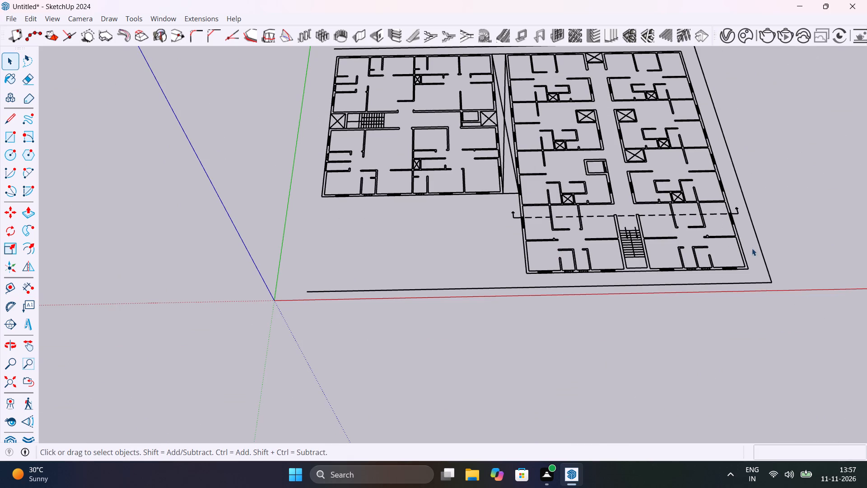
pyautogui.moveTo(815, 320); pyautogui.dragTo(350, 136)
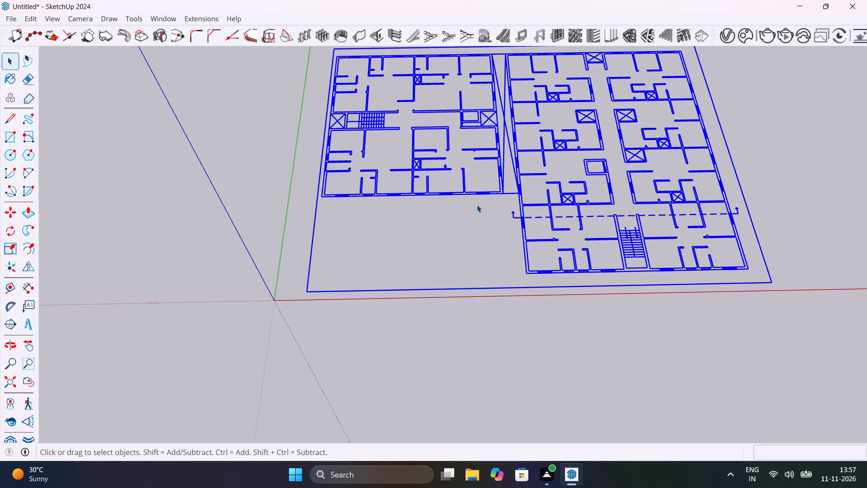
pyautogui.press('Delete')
# Import the appartment AutoCAD drawing from Downloads with its import units set to Feet.
pyautogui.click(12, 15)
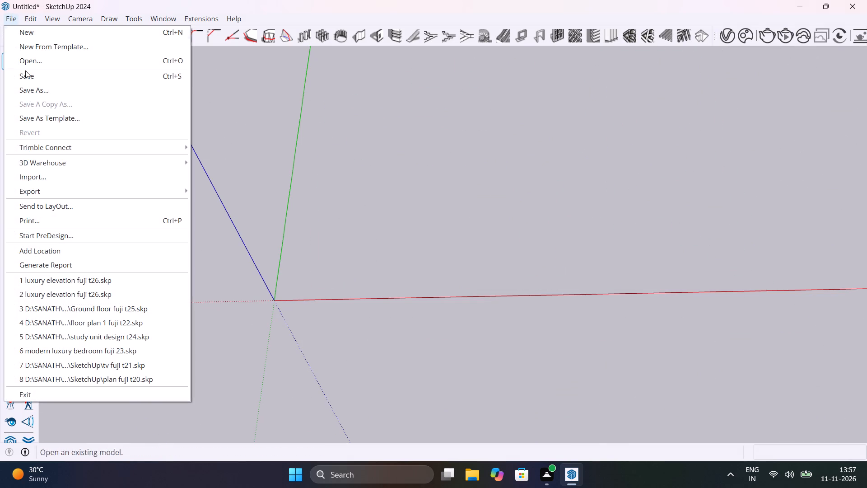
pyautogui.click(79, 178)
pyautogui.click(225, 171)
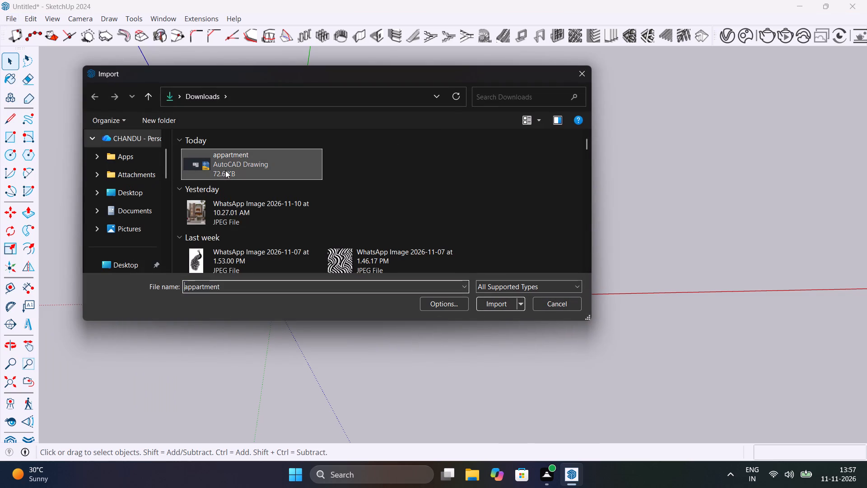
pyautogui.click(454, 304)
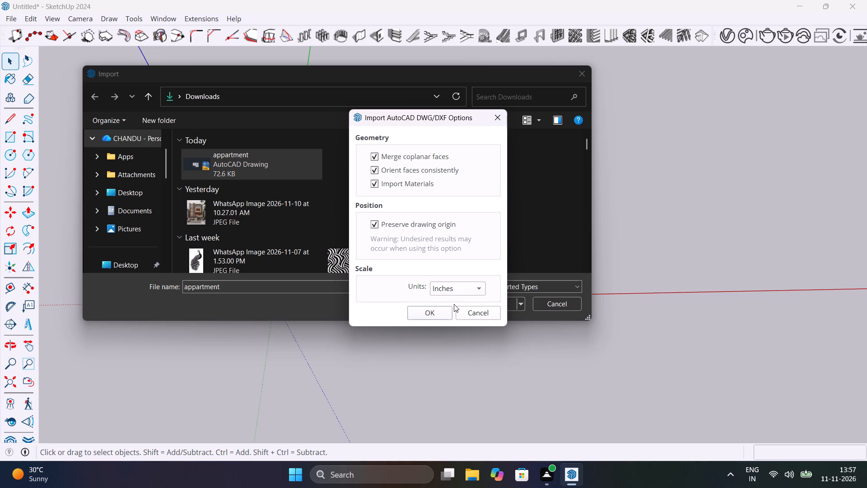
pyautogui.click(481, 289)
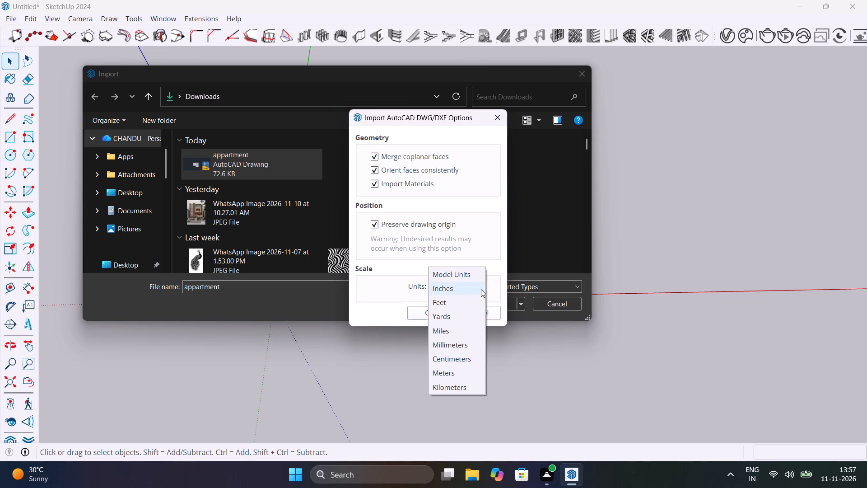
pyautogui.click(453, 304)
pyautogui.click(441, 314)
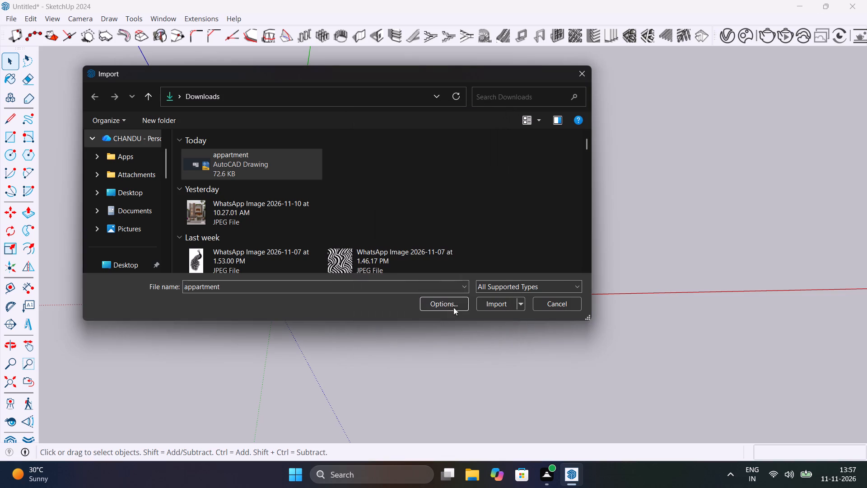
pyautogui.click(502, 306)
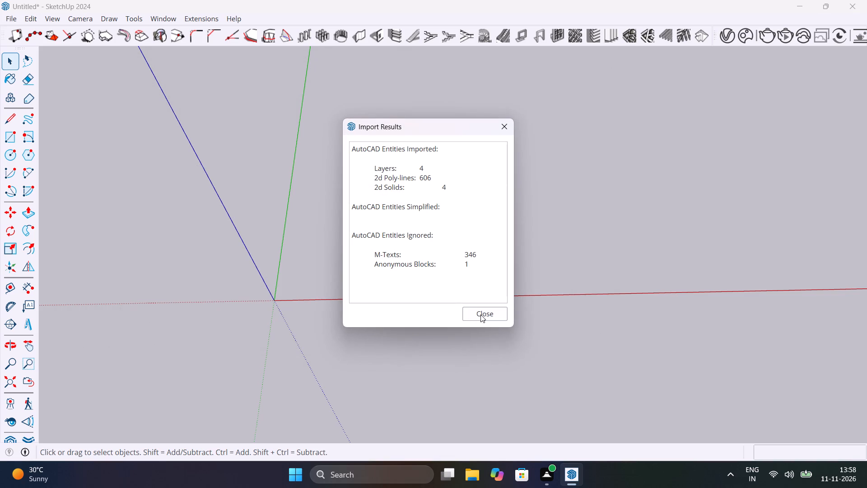
pyautogui.click(480, 314)
# Check the front wall's thickness with the Dimension tool where the corner room's short partition meets it.
pyautogui.scroll(8, 568, 356)
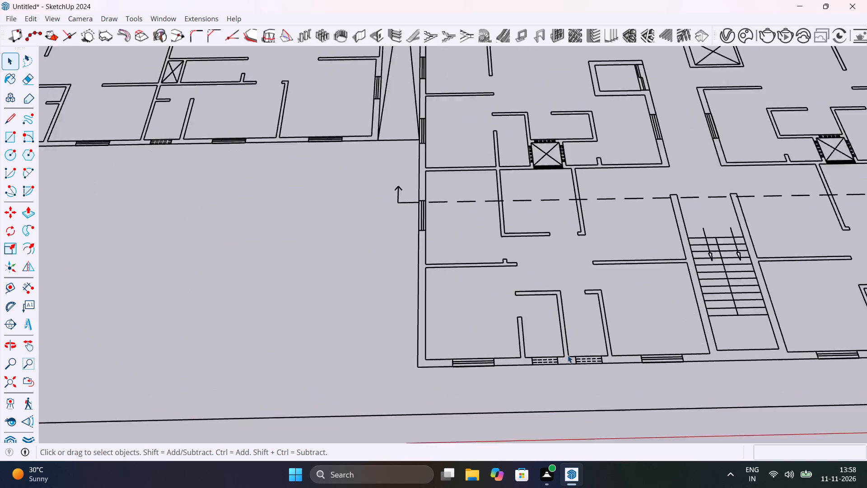
pyautogui.scroll(9, 568, 355)
pyautogui.scroll(7, 483, 365)
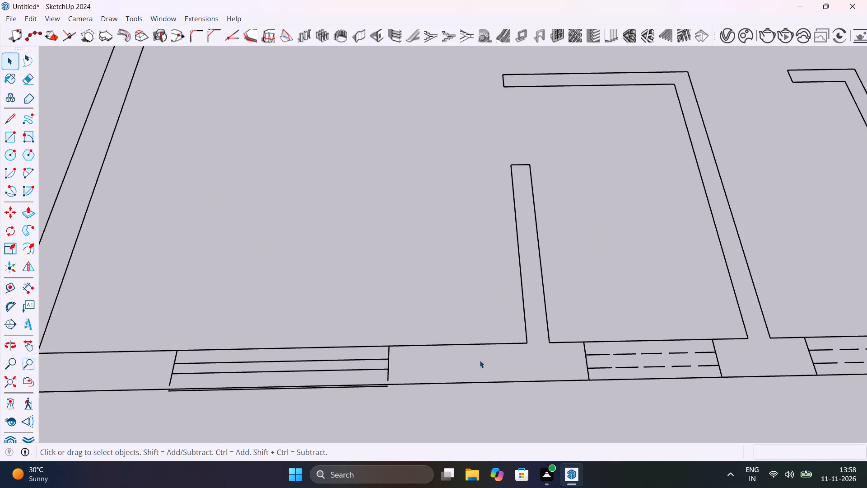
pyautogui.click(30, 285)
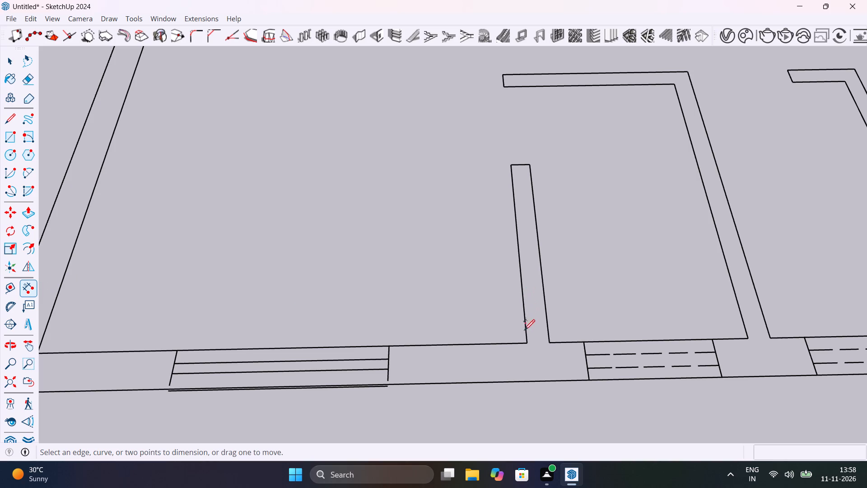
pyautogui.click(524, 341)
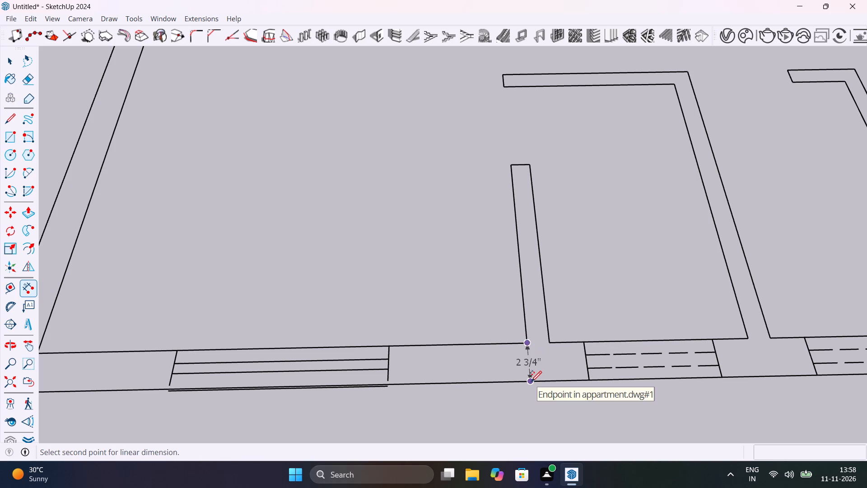
pyautogui.click(531, 381)
pyautogui.scroll(11, 496, 380)
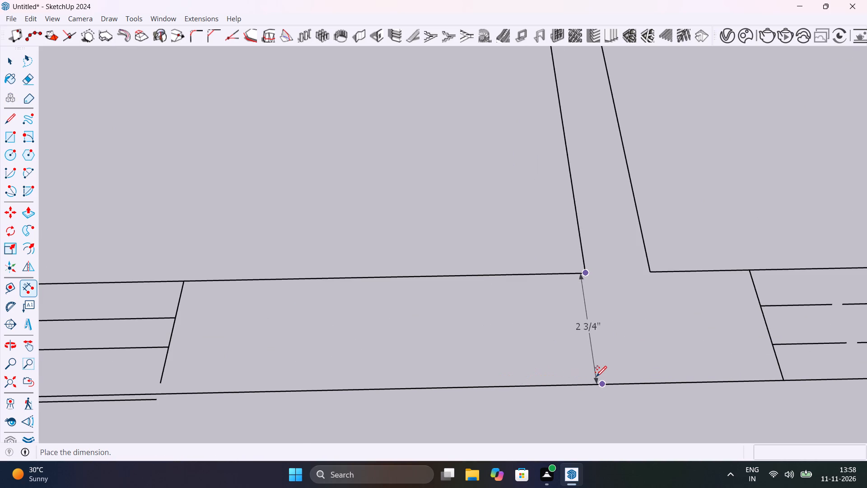
pyautogui.press('Escape')
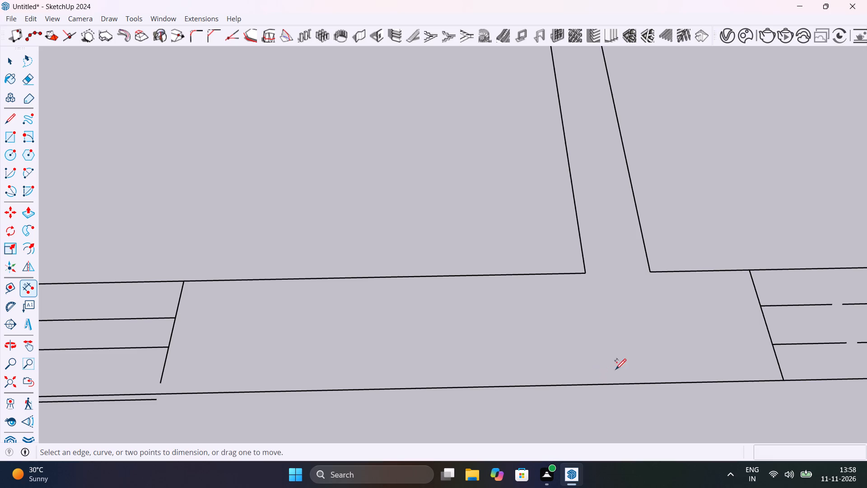
# Check the front wall's thickness with the Dimension tool at the near end of the dashed window beside the short partition.
pyautogui.click(748, 269)
pyautogui.click(781, 381)
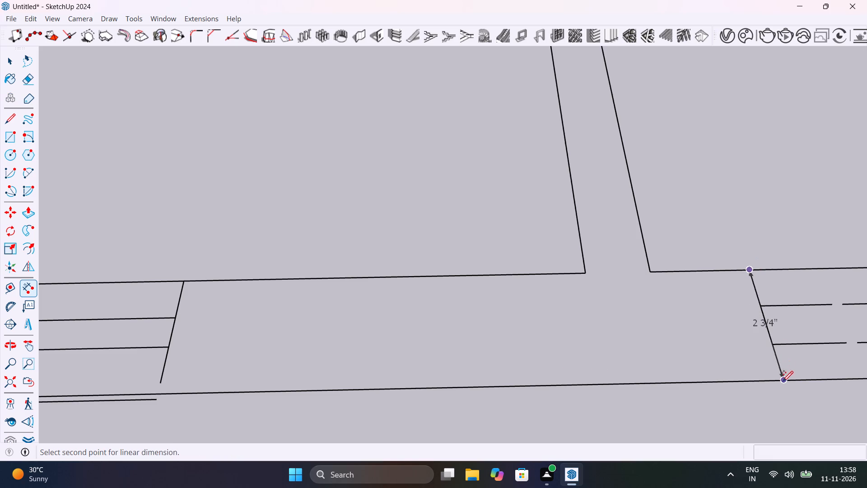
pyautogui.press('Escape')
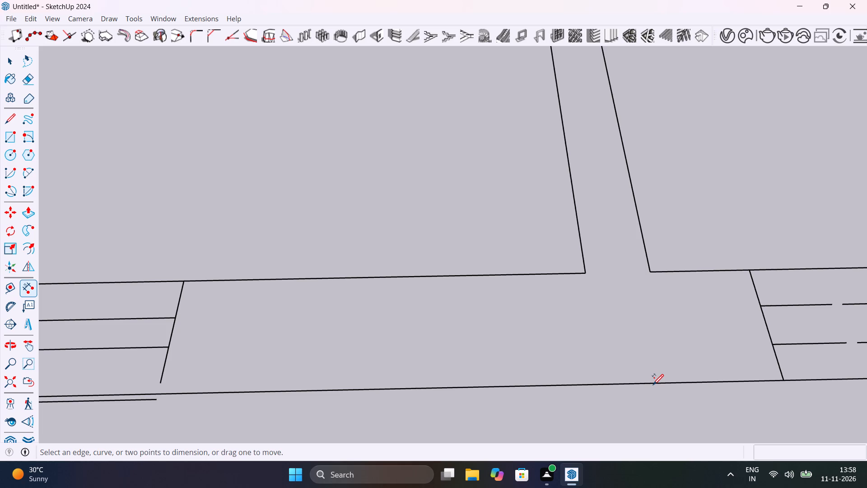
pyautogui.press('space')
# Move the entire imported floor plan about 120' 8" along the red axis, away from the origin.
pyautogui.scroll(-20, 699, 253)
pyautogui.scroll(-12, 699, 253)
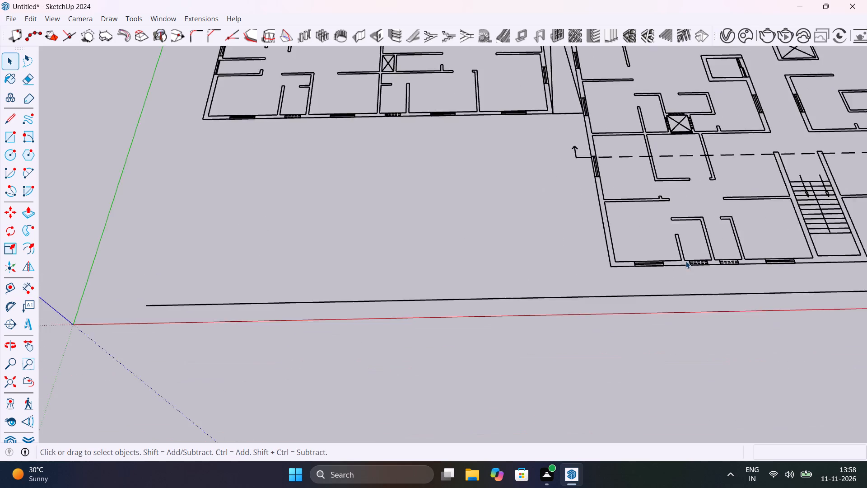
pyautogui.scroll(-14, 685, 261)
pyautogui.keyDown('shift'); pyautogui.moveTo(695, 259); pyautogui.dragTo(457, 332, button='middle'); pyautogui.keyUp('shift')
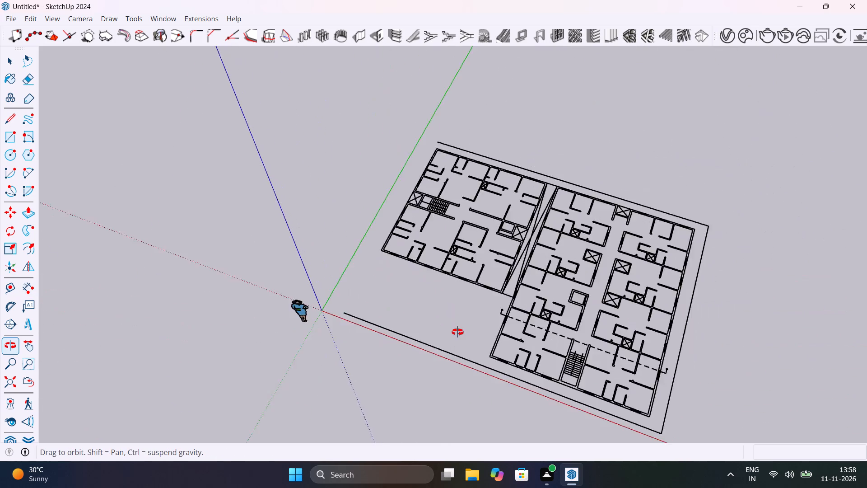
pyautogui.keyDown('shift'); pyautogui.moveTo(457, 332); pyautogui.dragTo(552, 337, button='middle'); pyautogui.keyUp('shift')
pyautogui.scroll(-3, 591, 291)
pyautogui.click(639, 304)
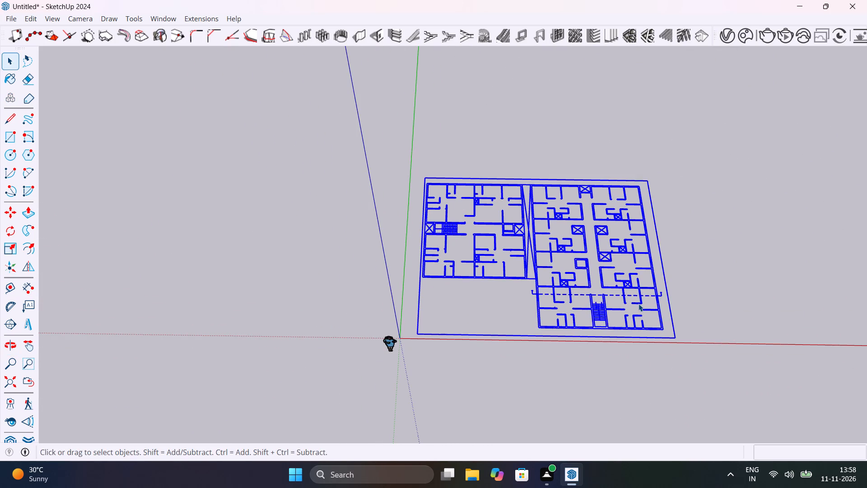
pyautogui.press('m')
pyautogui.click(421, 335)
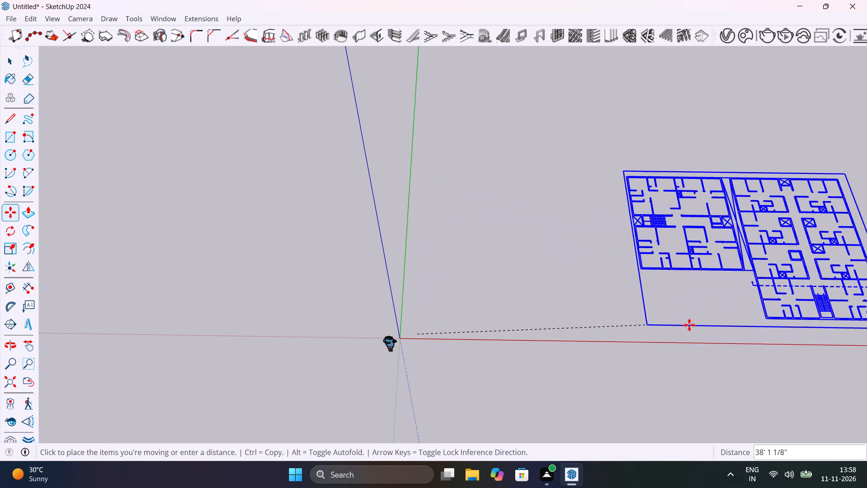
pyautogui.scroll(-11, 695, 324)
pyautogui.keyDown('shift'); pyautogui.moveTo(678, 324); pyautogui.dragTo(502, 309, button='middle'); pyautogui.keyUp('shift')
pyautogui.scroll(1, 502, 310)
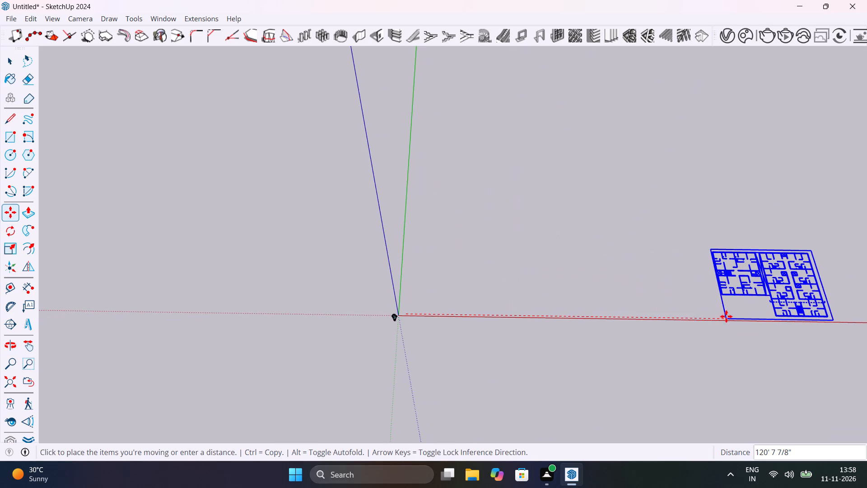
pyautogui.click(726, 316)
pyautogui.press('space')
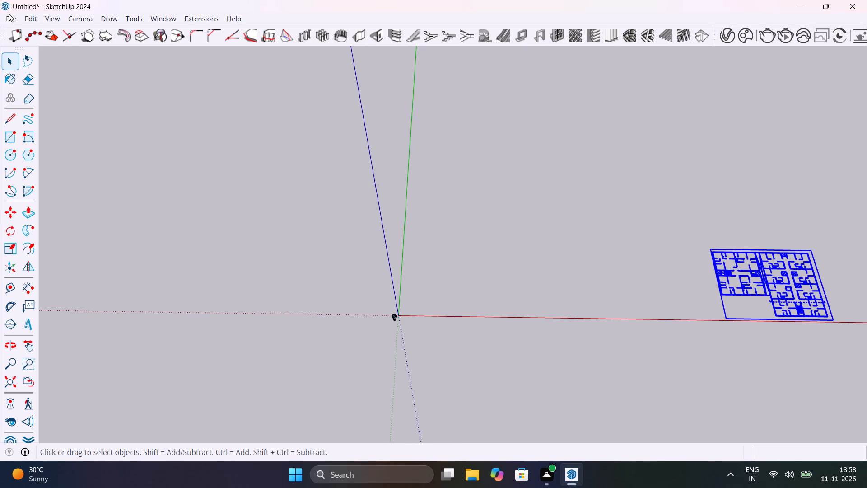
# Import the appartment AutoCAD drawing from Downloads again with its import units set to Model Units.
pyautogui.click(9, 16)
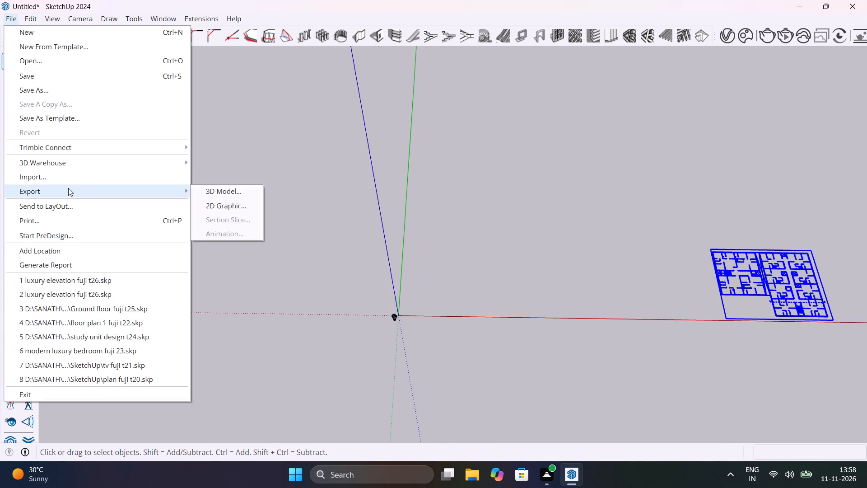
pyautogui.click(69, 175)
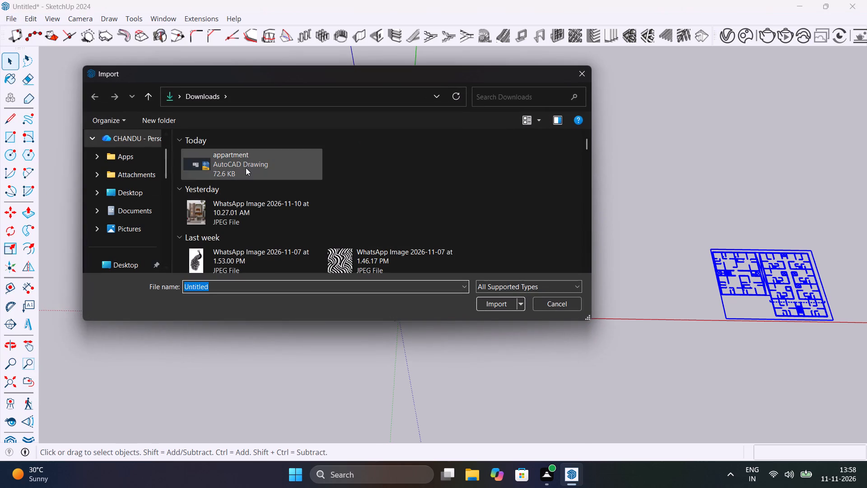
pyautogui.click(246, 167)
pyautogui.click(451, 300)
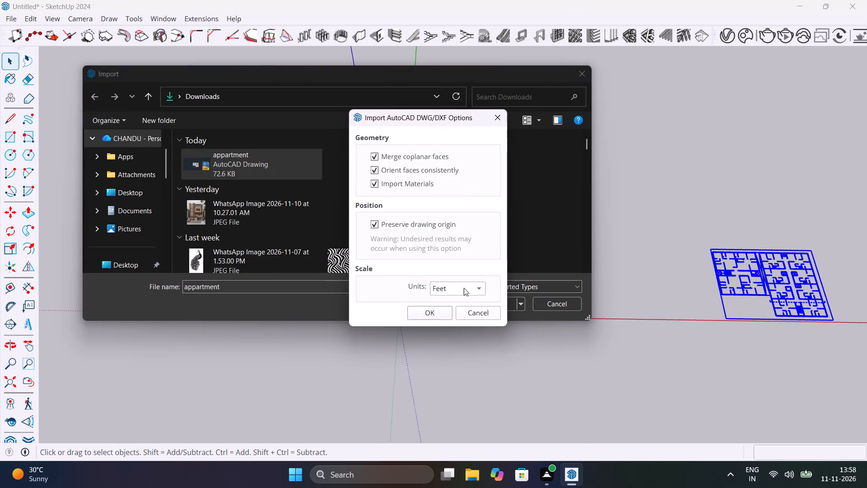
pyautogui.click(474, 289)
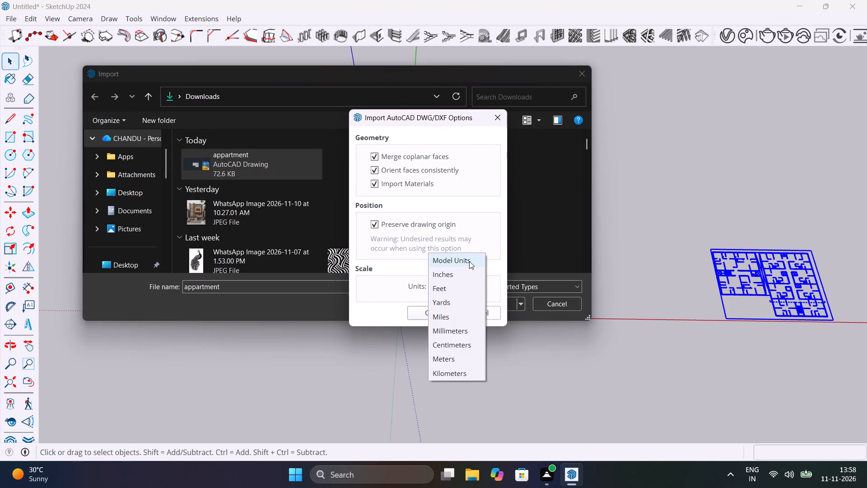
pyautogui.click(469, 261)
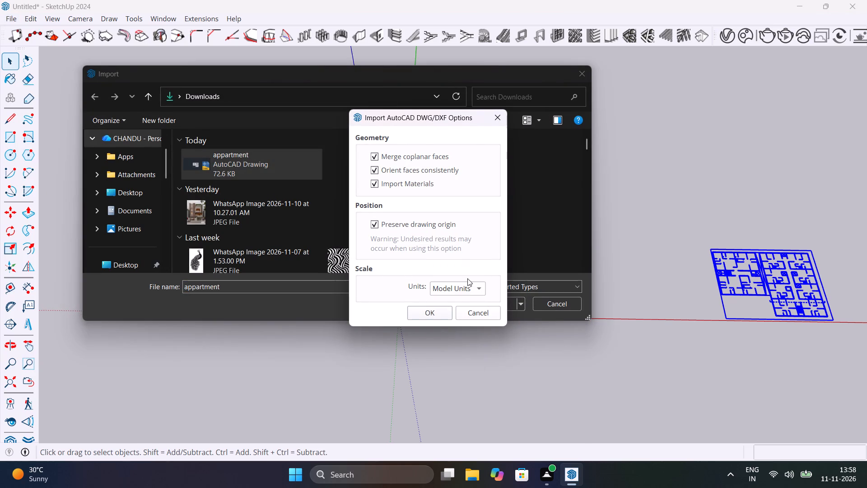
pyautogui.click(432, 316)
pyautogui.click(500, 305)
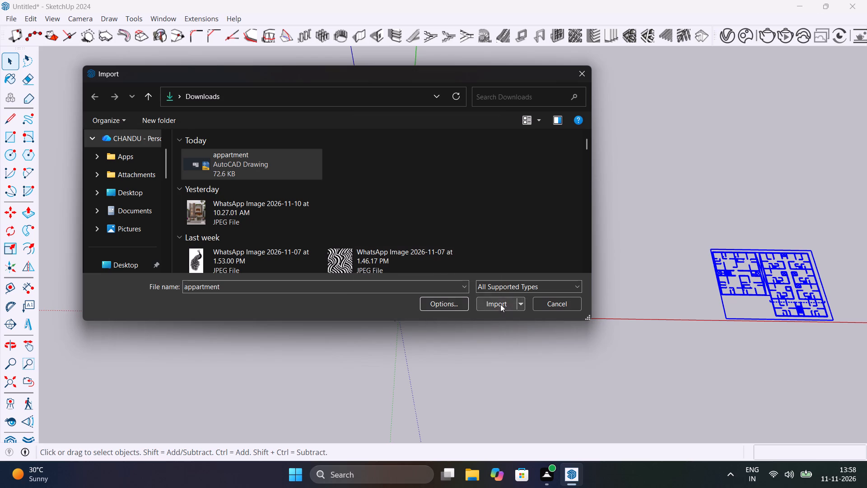
pyautogui.click(494, 316)
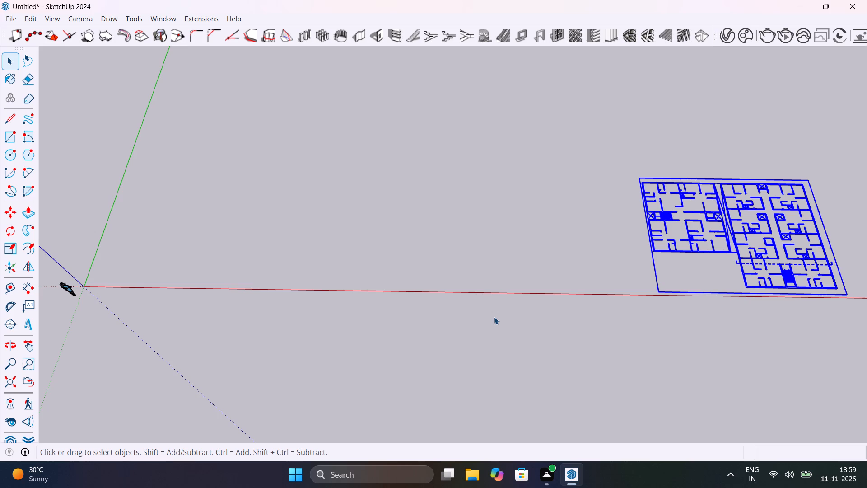
# Clear the selection and examine the area around the origin for the newly imported floor plan.
pyautogui.scroll(-14, 494, 316)
pyautogui.click(439, 284)
pyautogui.scroll(10, 395, 277)
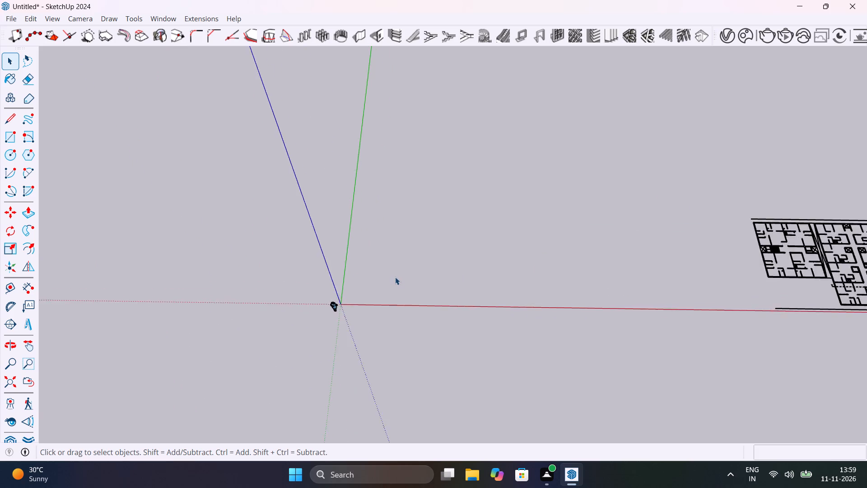
pyautogui.scroll(5, 395, 277)
pyautogui.scroll(-11, 418, 280)
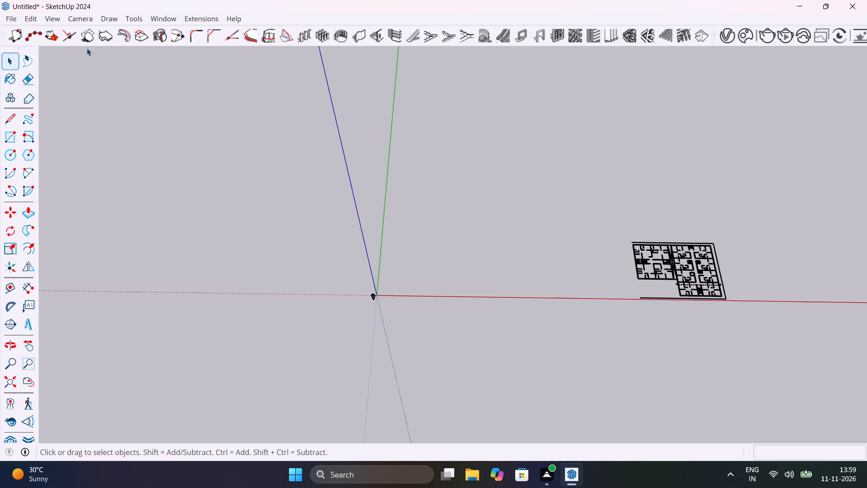
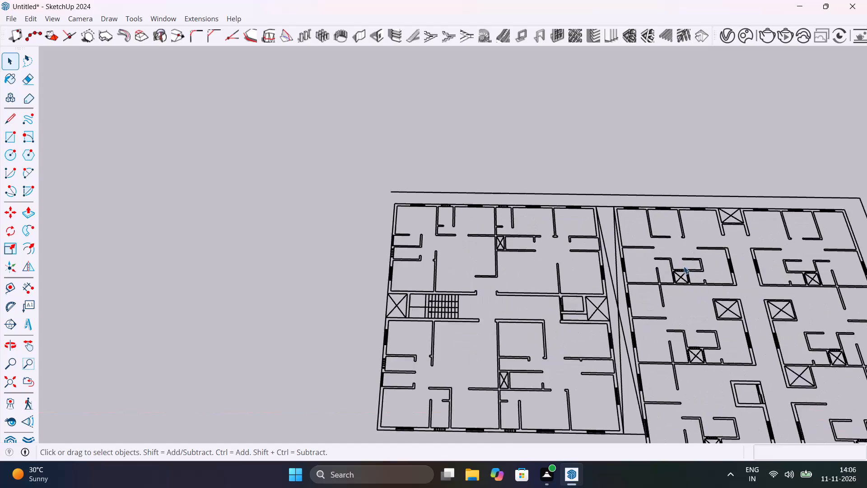
# Delete the large floor plan copy that lies moved away from the origin along the red axis.
pyautogui.moveTo(690, 302); pyautogui.dragTo(544, 215, button='middle')
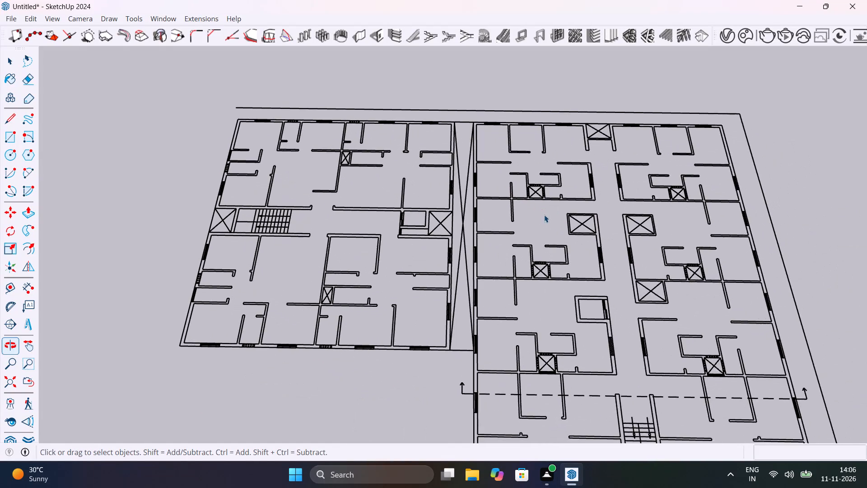
pyautogui.scroll(1, 544, 215)
pyautogui.moveTo(544, 215); pyautogui.dragTo(544, 214, button='middle')
pyautogui.click(608, 254)
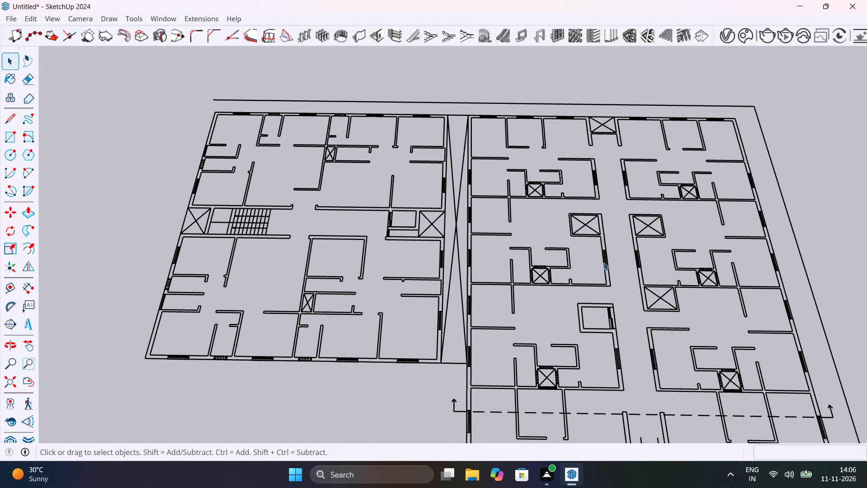
pyautogui.click(604, 262)
pyautogui.press('Delete')
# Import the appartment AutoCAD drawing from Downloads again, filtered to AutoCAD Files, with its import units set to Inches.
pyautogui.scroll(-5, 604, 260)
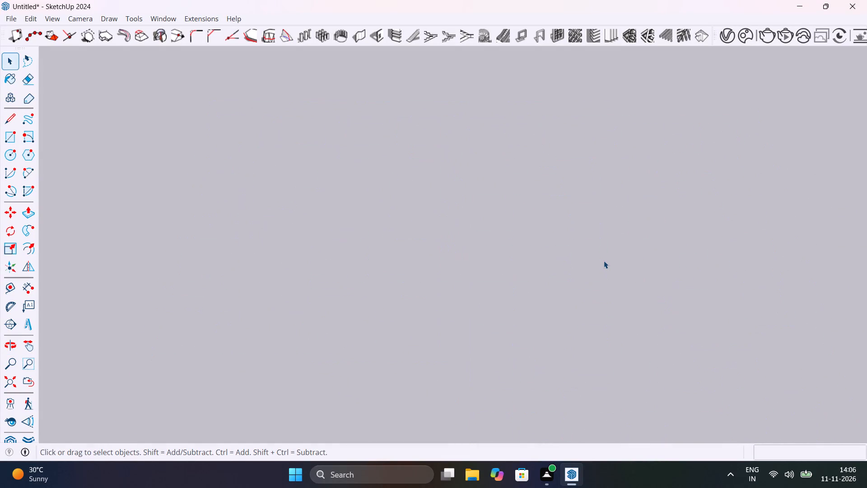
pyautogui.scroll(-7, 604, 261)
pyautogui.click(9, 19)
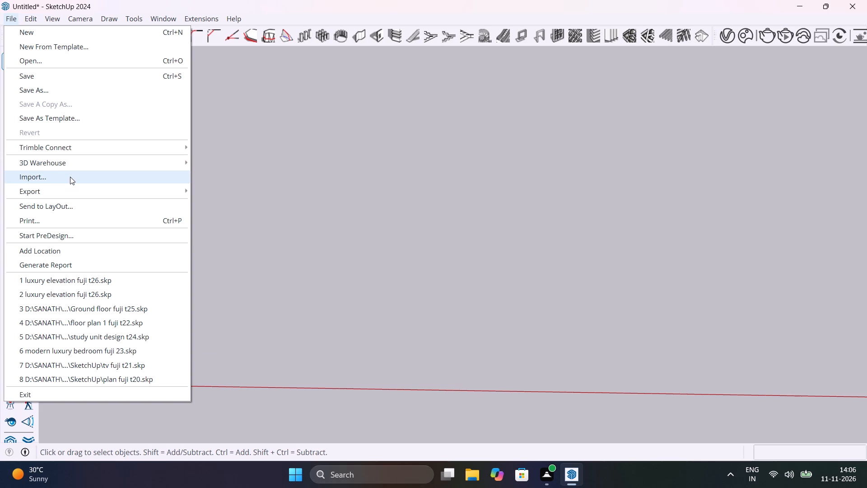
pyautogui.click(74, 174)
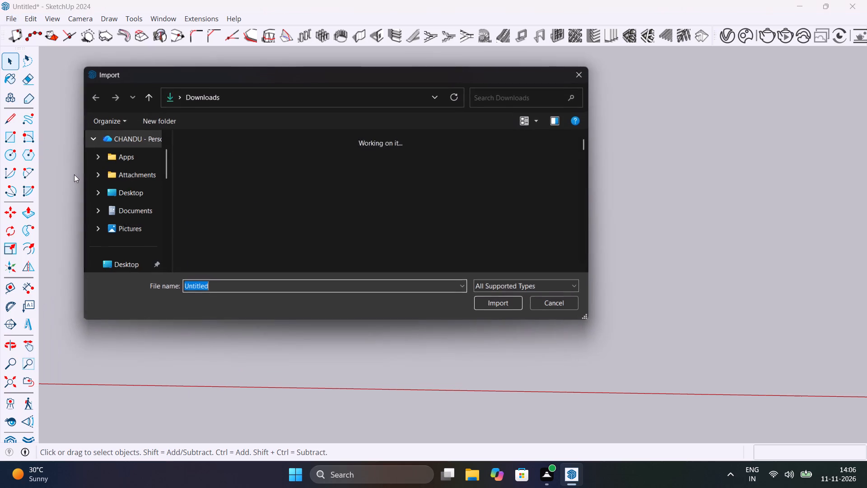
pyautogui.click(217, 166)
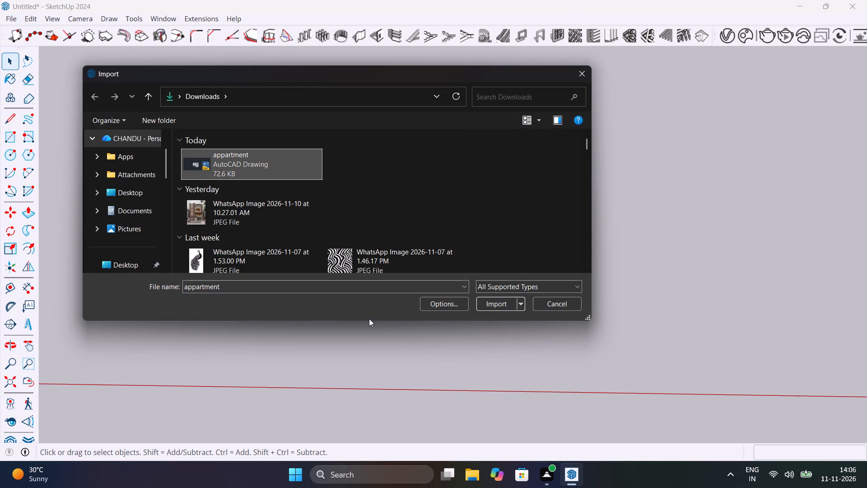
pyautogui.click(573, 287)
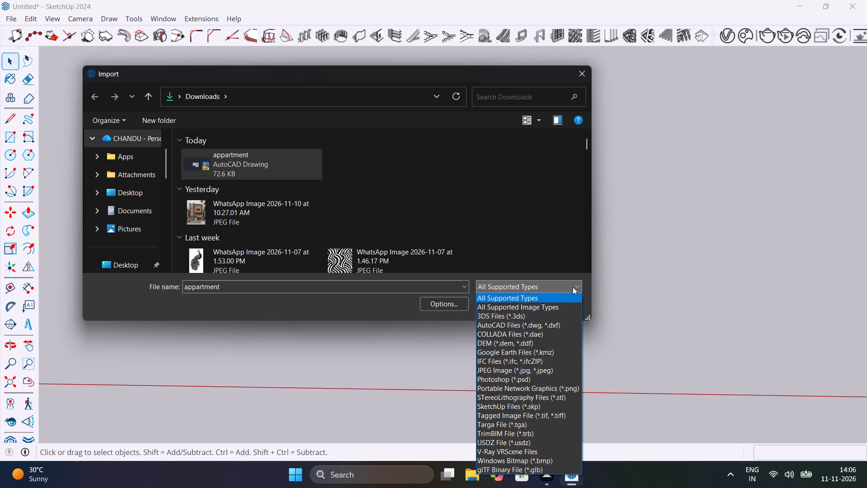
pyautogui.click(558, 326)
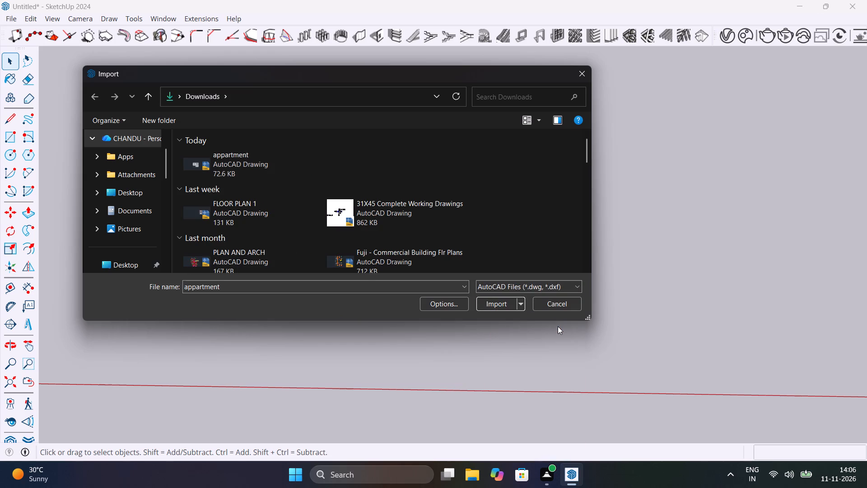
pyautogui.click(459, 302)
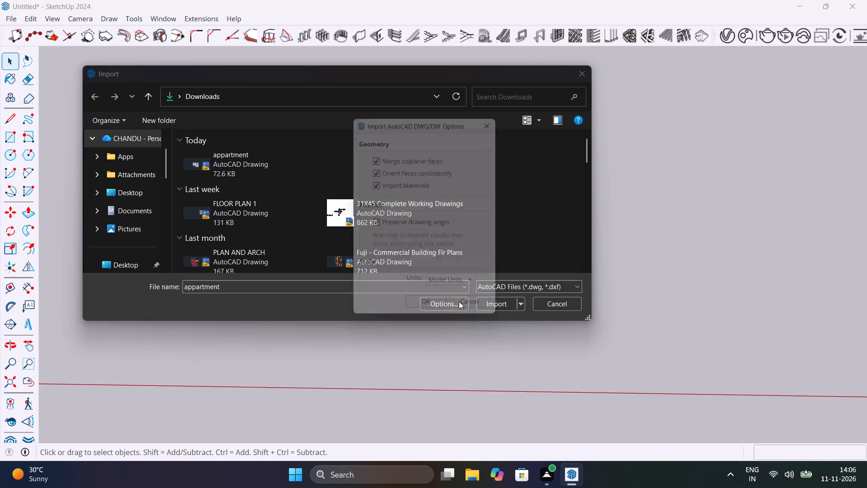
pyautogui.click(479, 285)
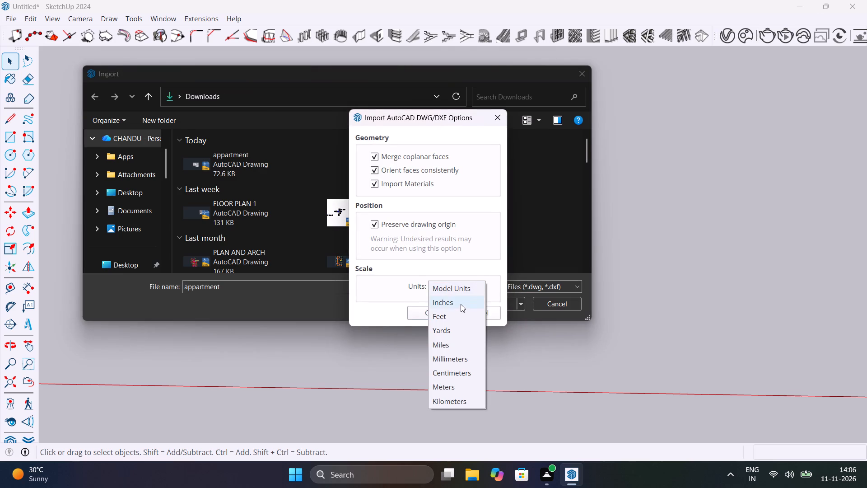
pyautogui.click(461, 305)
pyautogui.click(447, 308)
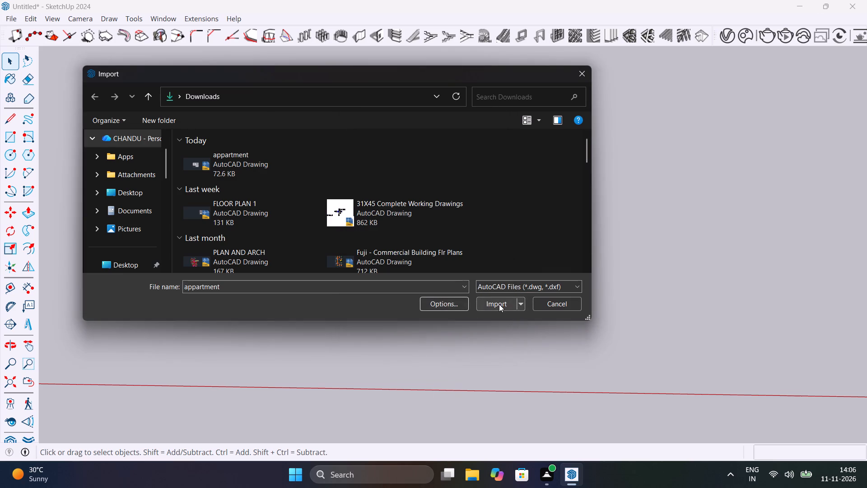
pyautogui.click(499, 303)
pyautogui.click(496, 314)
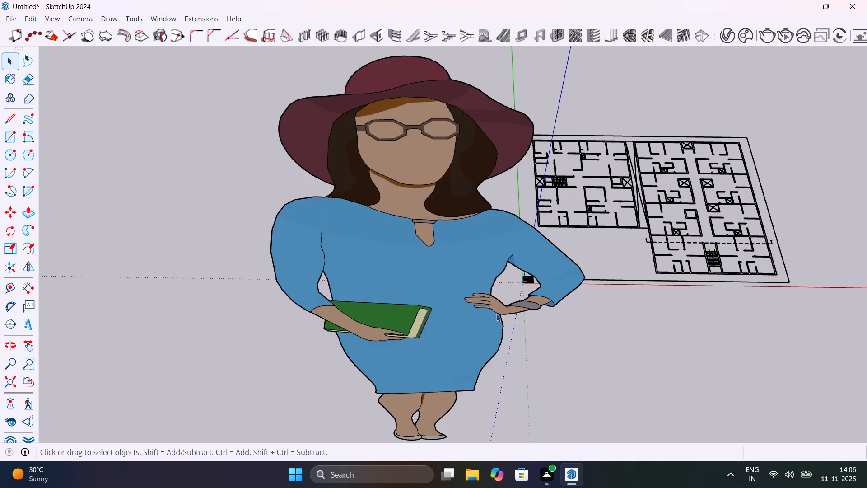
# Check the wall thickness with the Dimension tool at the near outer corner of the tiny floor plan by the origin.
pyautogui.scroll(11, 694, 266)
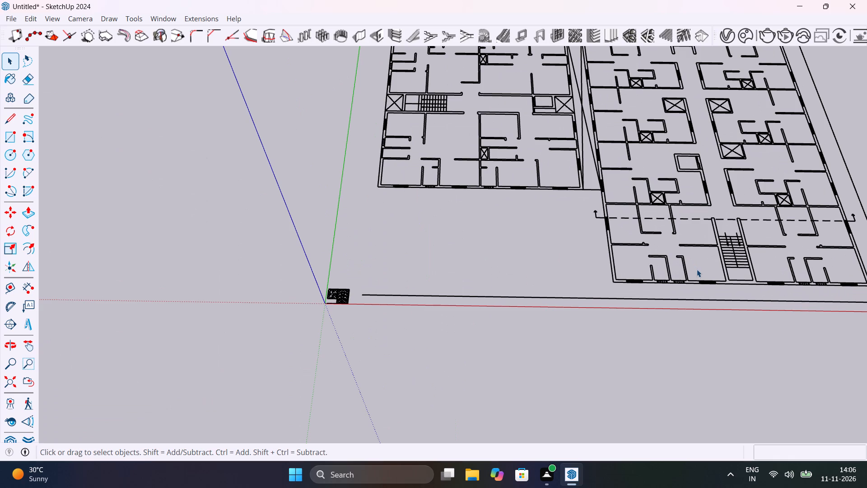
pyautogui.scroll(20, 326, 300)
pyautogui.scroll(9, 326, 300)
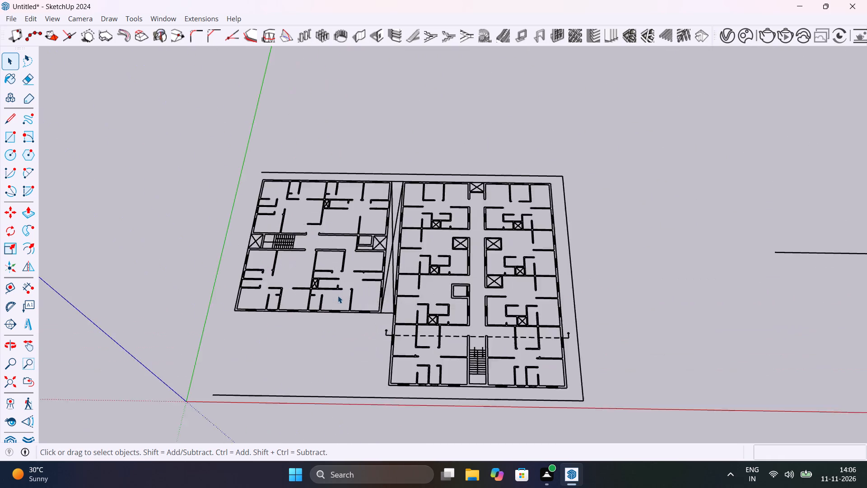
pyautogui.scroll(-6, 338, 296)
pyautogui.scroll(10, 363, 332)
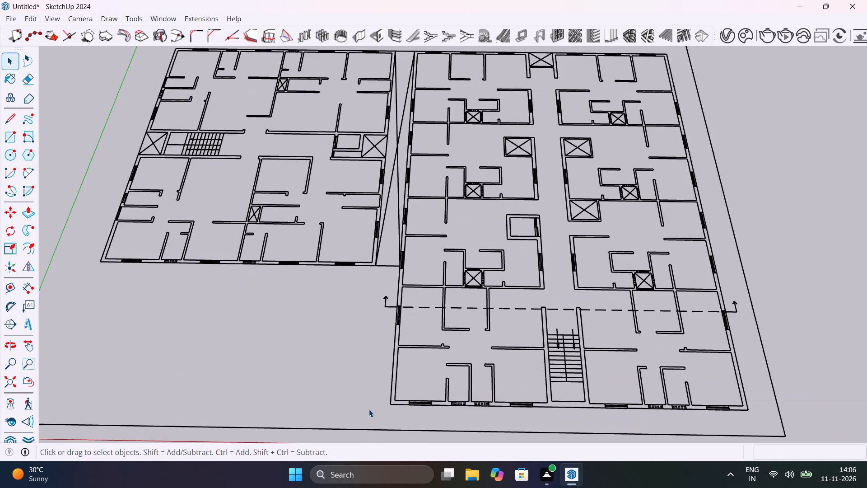
pyautogui.scroll(10, 396, 404)
pyautogui.keyDown('shift'); pyautogui.moveTo(400, 401); pyautogui.dragTo(308, 322, button='middle'); pyautogui.keyUp('shift')
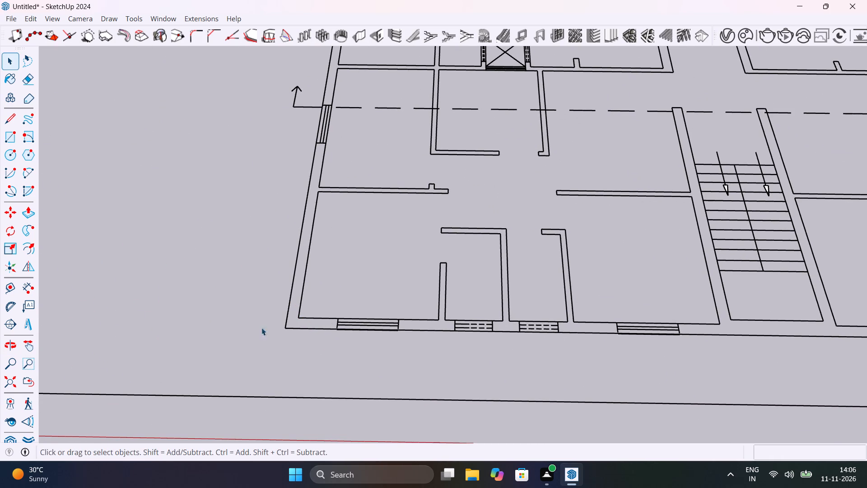
pyautogui.click(27, 286)
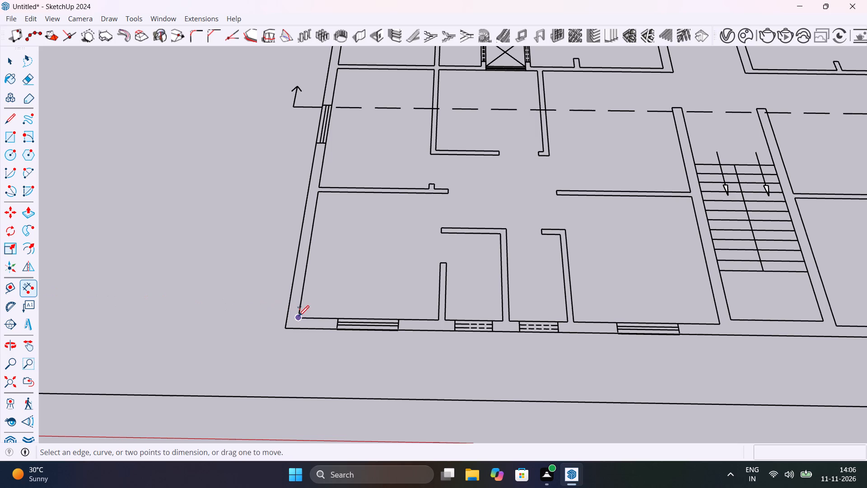
pyautogui.click(298, 314)
pyautogui.scroll(10, 289, 315)
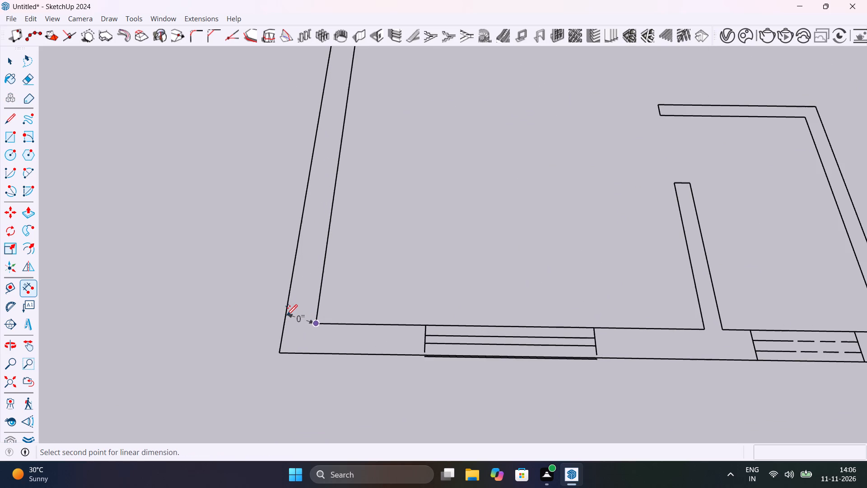
pyautogui.press('Escape')
pyautogui.click(332, 341)
pyautogui.press('space')
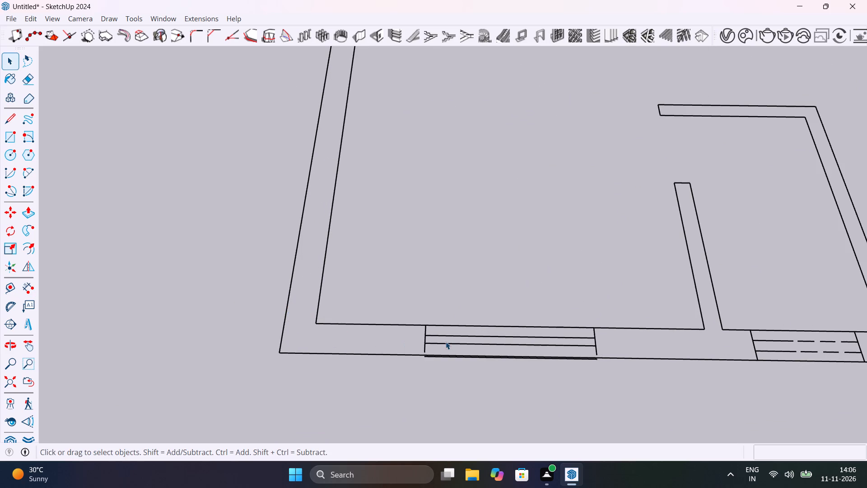
# Delete the tiny floor plan beside the origin.
pyautogui.click(446, 342)
pyautogui.click(452, 340)
pyautogui.scroll(-20, 454, 332)
pyautogui.scroll(-2, 454, 332)
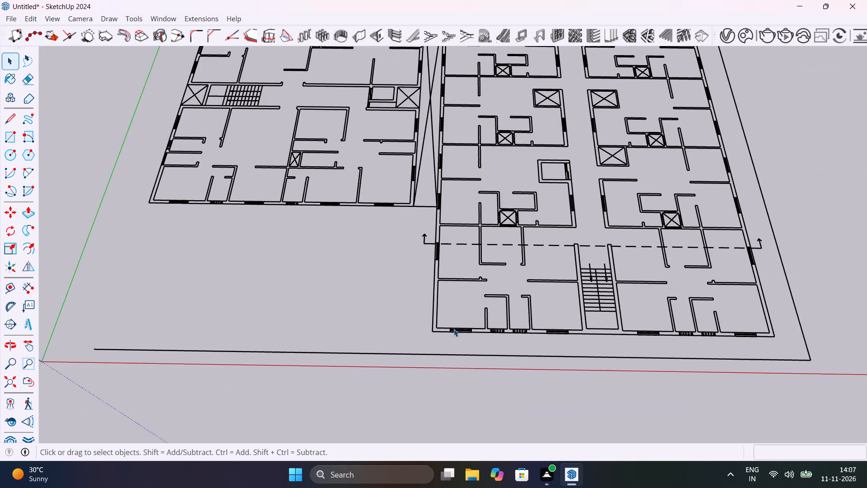
pyautogui.click(525, 243)
pyautogui.press('Delete')
# Check the wall thickness with the Dimension tool at the near outer corner of the remaining large floor plan.
pyautogui.scroll(-10, 524, 237)
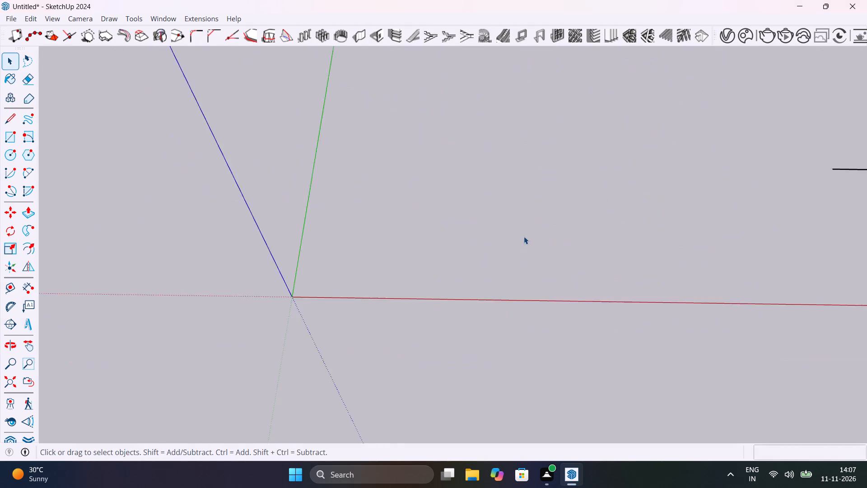
pyautogui.scroll(-4, 524, 236)
pyautogui.scroll(1, 524, 237)
pyautogui.scroll(-5, 524, 236)
pyautogui.keyDown('shift'); pyautogui.moveTo(567, 245); pyautogui.dragTo(52, 267, button='middle'); pyautogui.keyUp('shift')
pyautogui.scroll(-13, 225, 234)
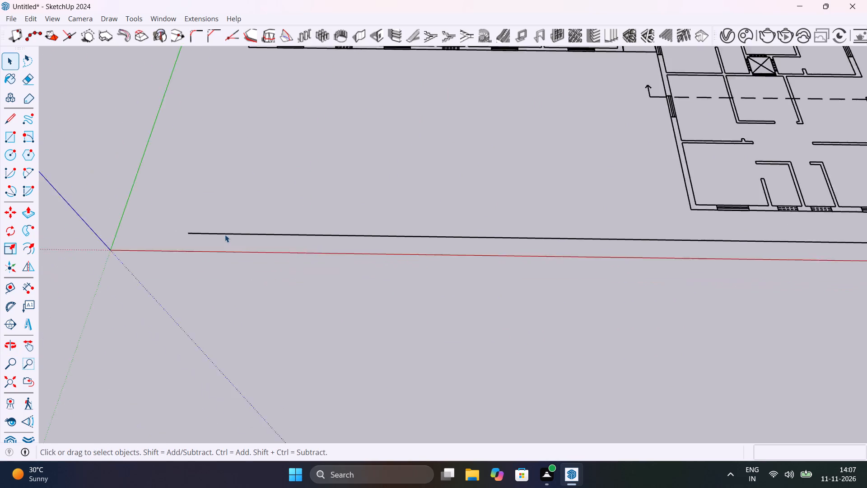
pyautogui.scroll(-7, 225, 235)
pyautogui.scroll(20, 451, 223)
pyautogui.scroll(2, 451, 223)
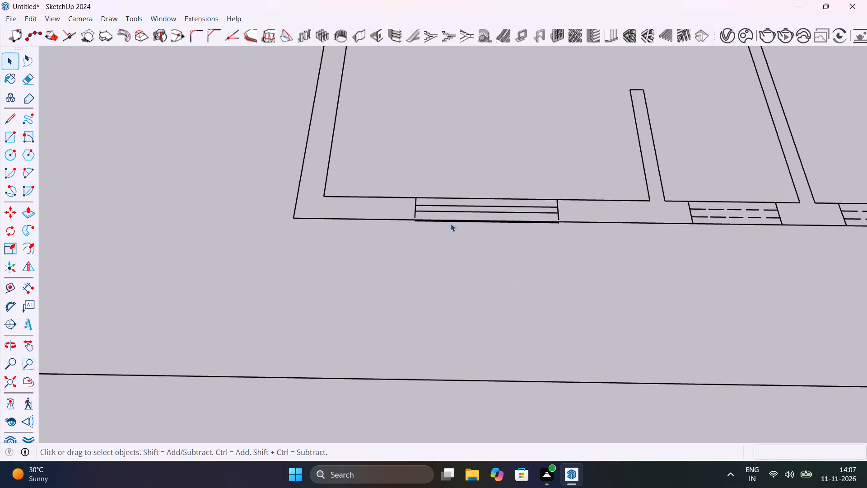
pyautogui.scroll(7, 451, 224)
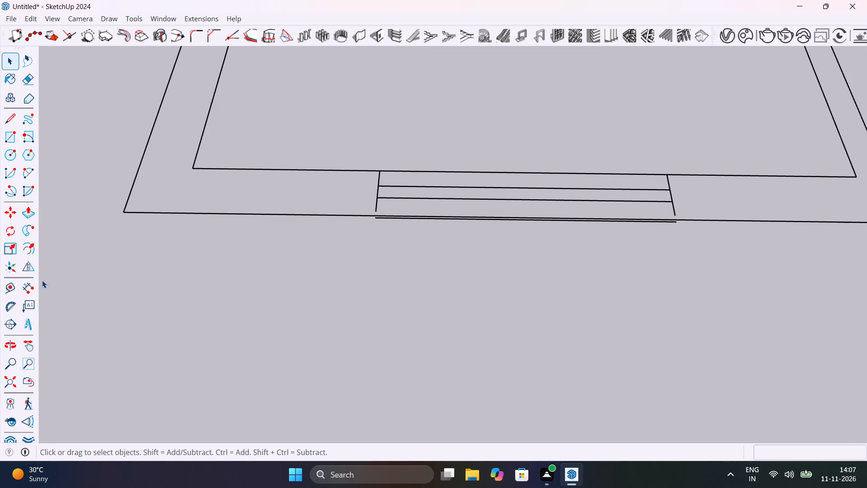
pyautogui.click(36, 287)
pyautogui.click(191, 169)
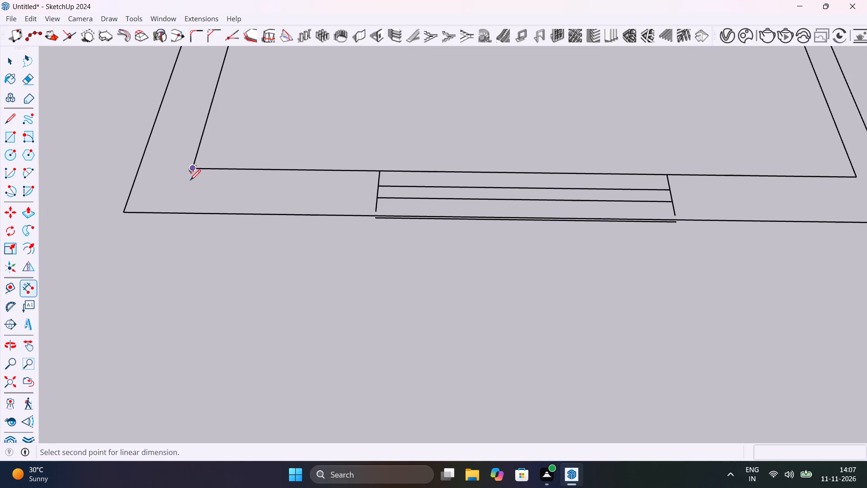
pyautogui.press('space')
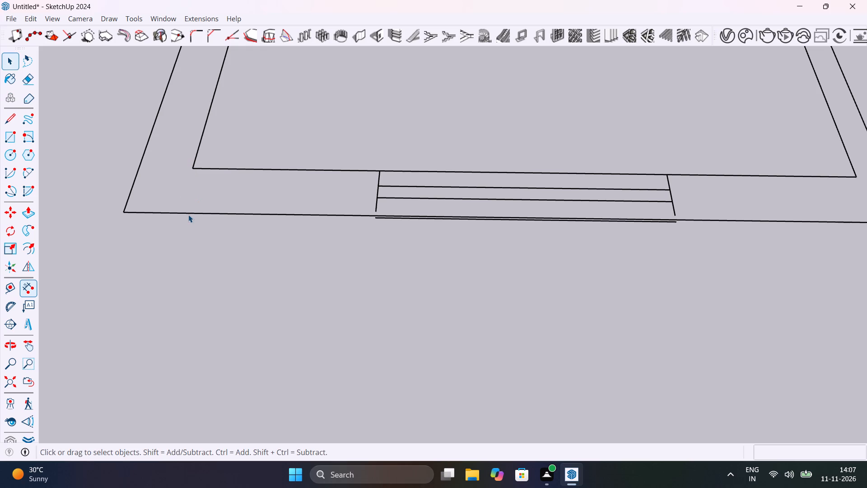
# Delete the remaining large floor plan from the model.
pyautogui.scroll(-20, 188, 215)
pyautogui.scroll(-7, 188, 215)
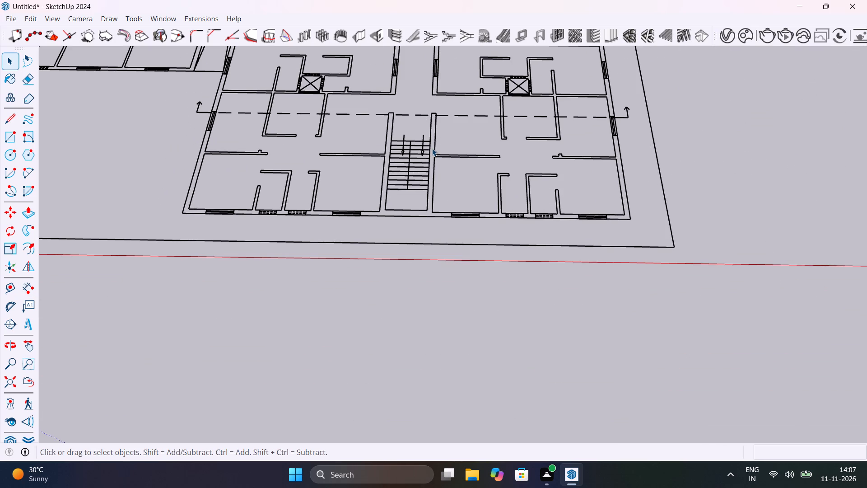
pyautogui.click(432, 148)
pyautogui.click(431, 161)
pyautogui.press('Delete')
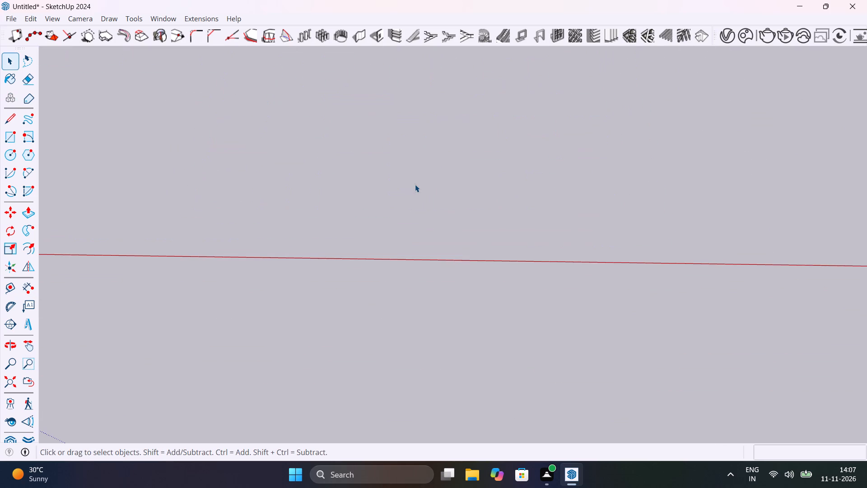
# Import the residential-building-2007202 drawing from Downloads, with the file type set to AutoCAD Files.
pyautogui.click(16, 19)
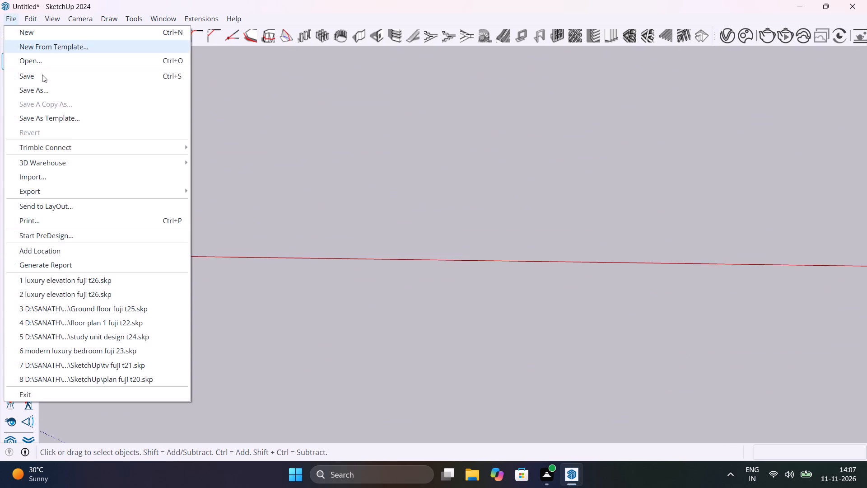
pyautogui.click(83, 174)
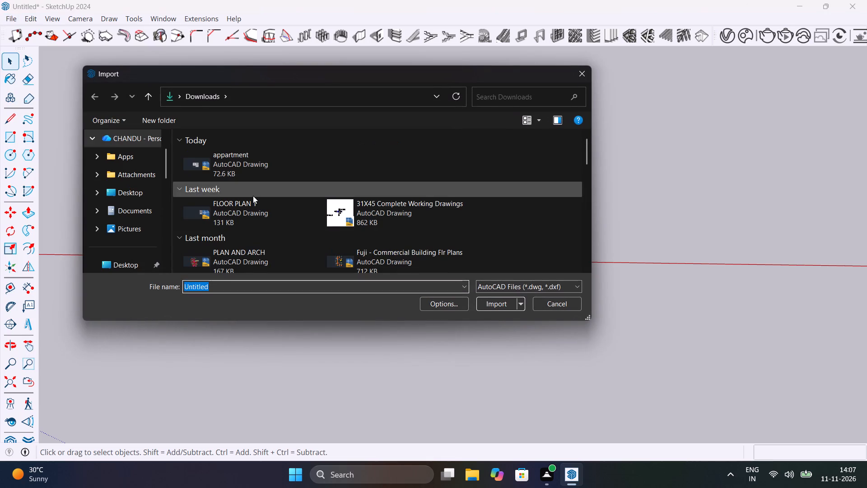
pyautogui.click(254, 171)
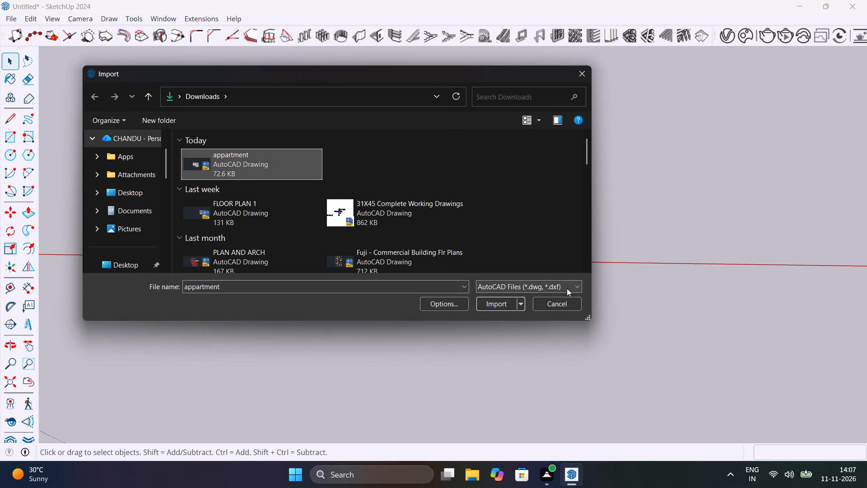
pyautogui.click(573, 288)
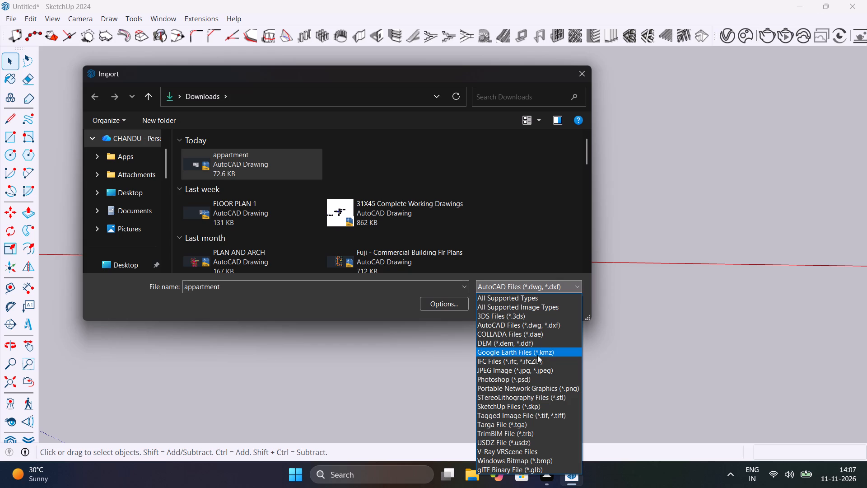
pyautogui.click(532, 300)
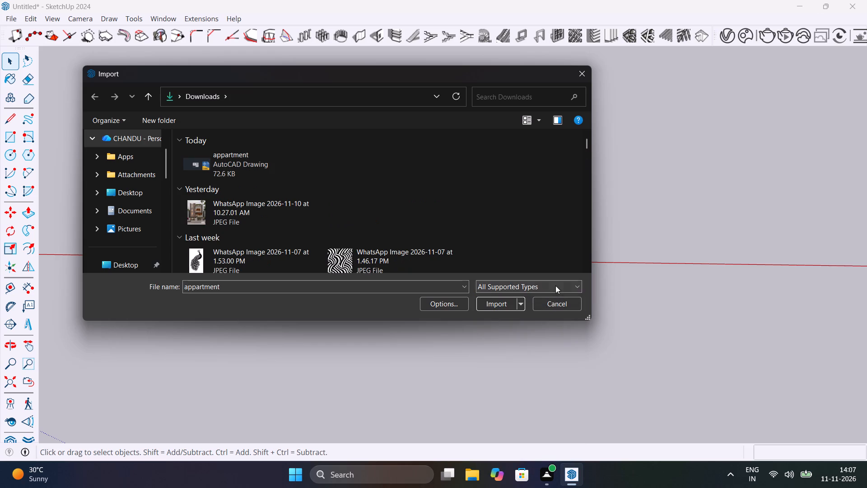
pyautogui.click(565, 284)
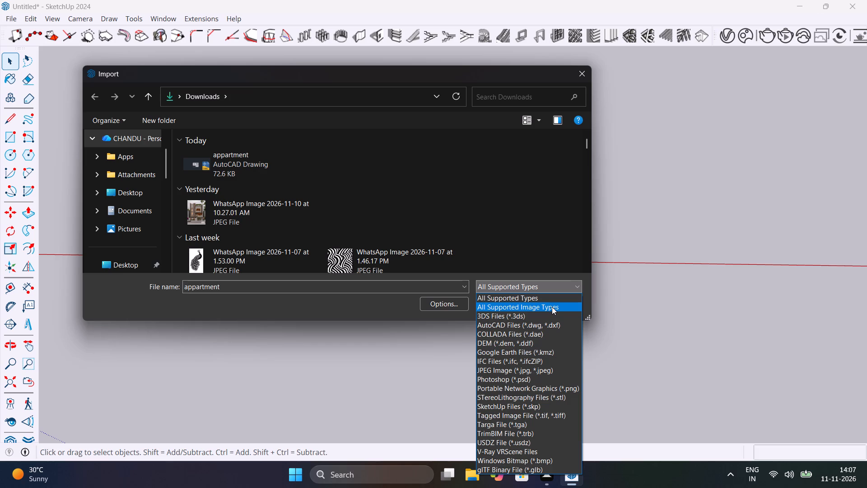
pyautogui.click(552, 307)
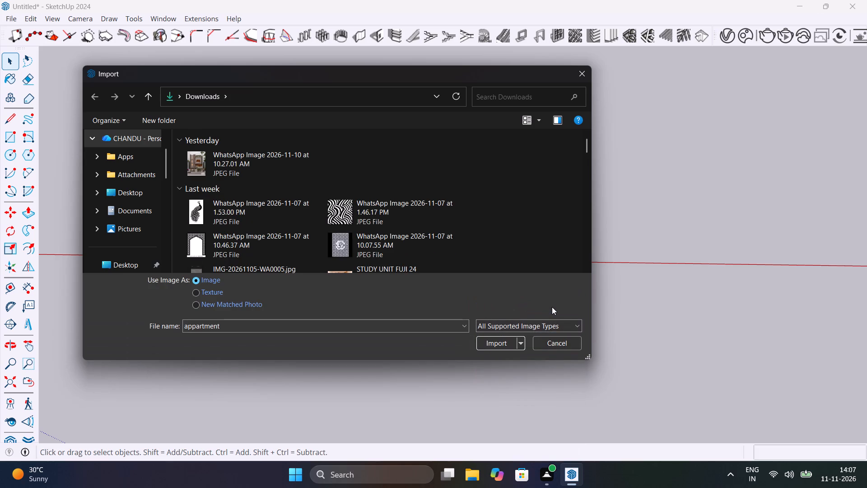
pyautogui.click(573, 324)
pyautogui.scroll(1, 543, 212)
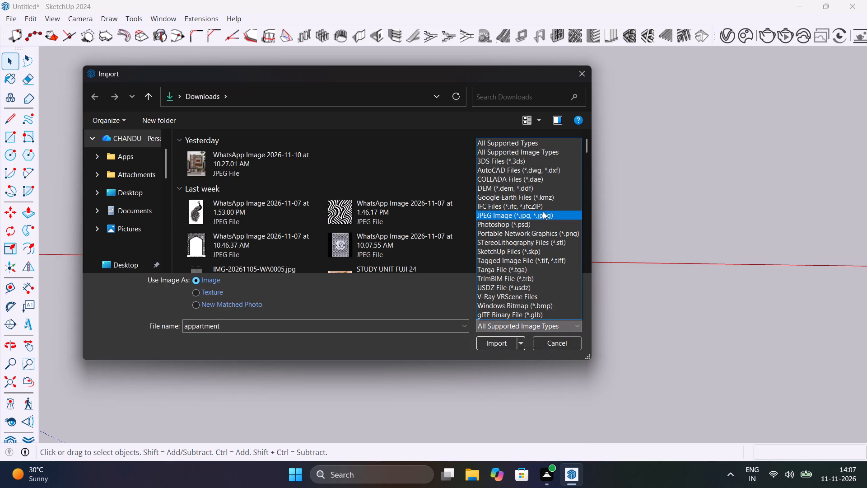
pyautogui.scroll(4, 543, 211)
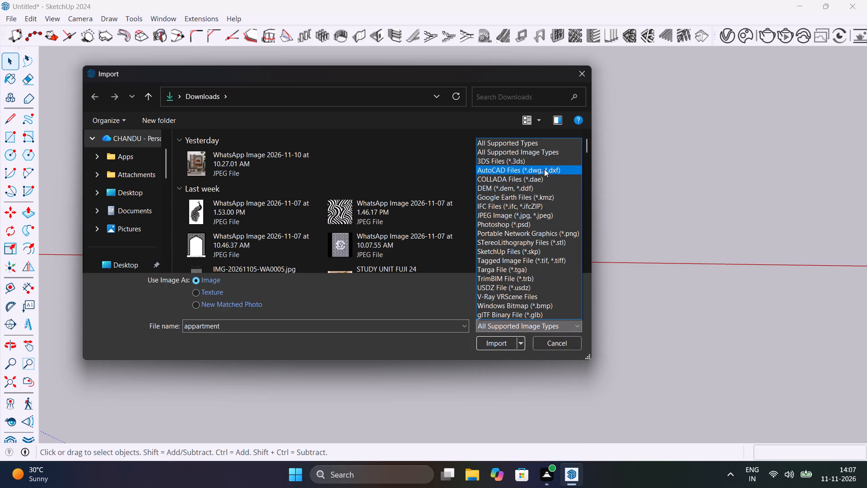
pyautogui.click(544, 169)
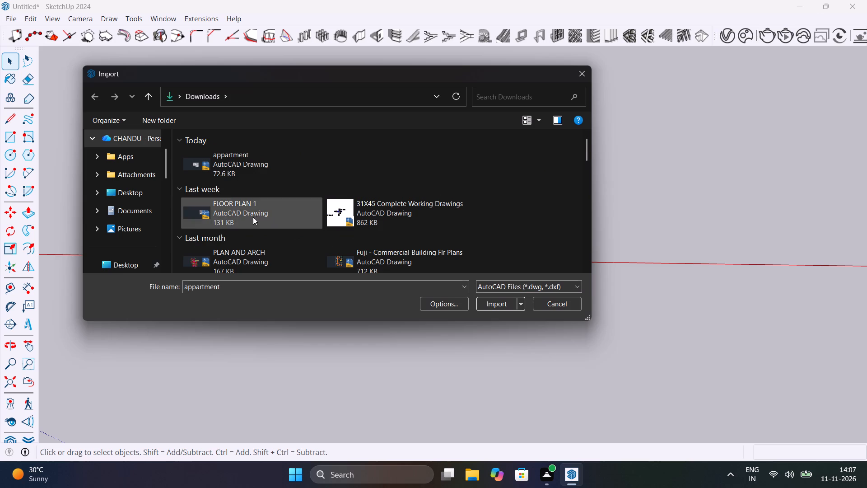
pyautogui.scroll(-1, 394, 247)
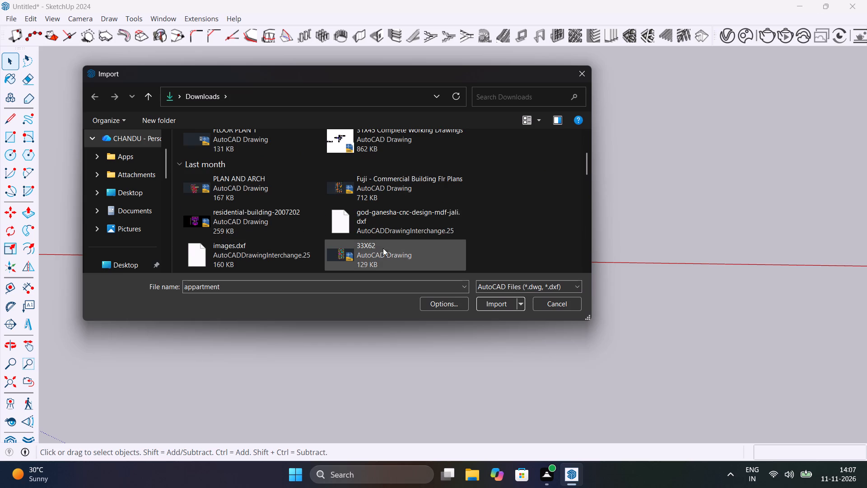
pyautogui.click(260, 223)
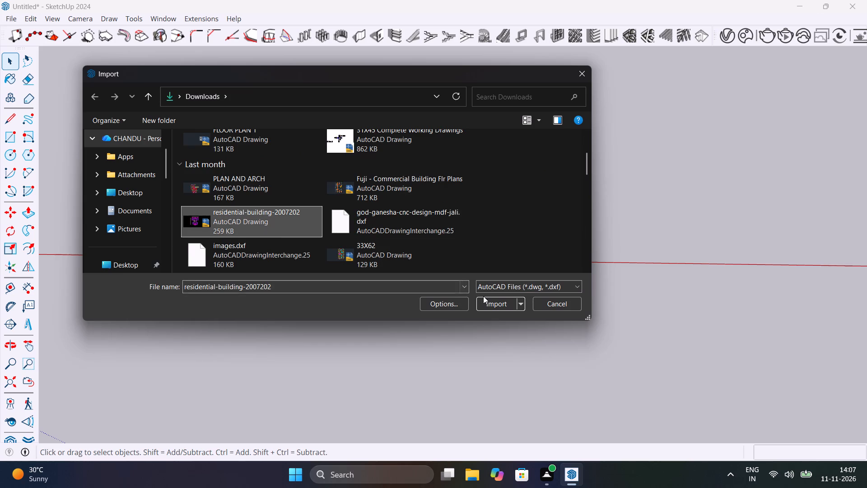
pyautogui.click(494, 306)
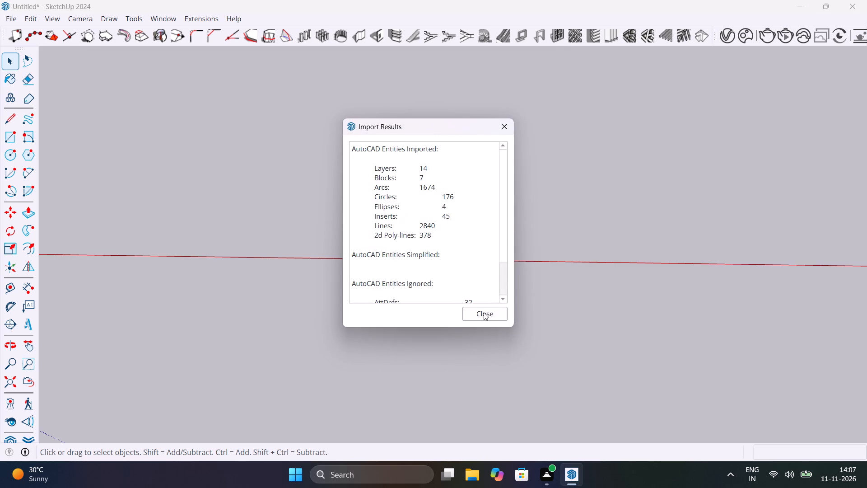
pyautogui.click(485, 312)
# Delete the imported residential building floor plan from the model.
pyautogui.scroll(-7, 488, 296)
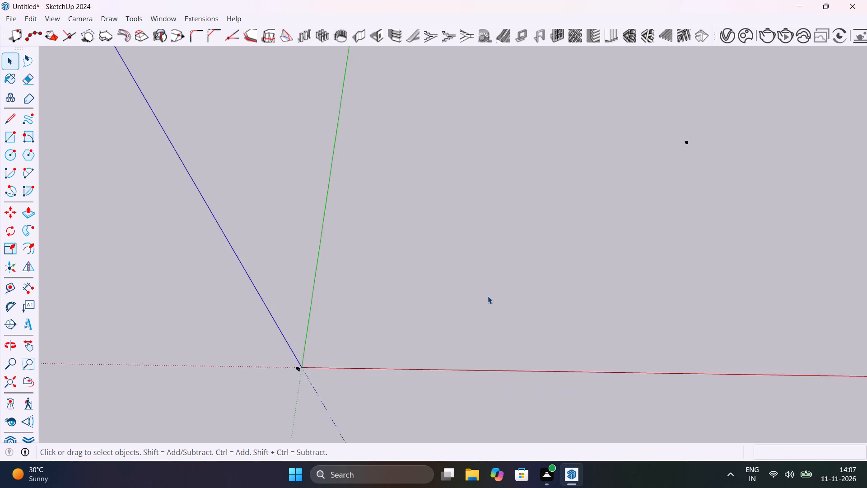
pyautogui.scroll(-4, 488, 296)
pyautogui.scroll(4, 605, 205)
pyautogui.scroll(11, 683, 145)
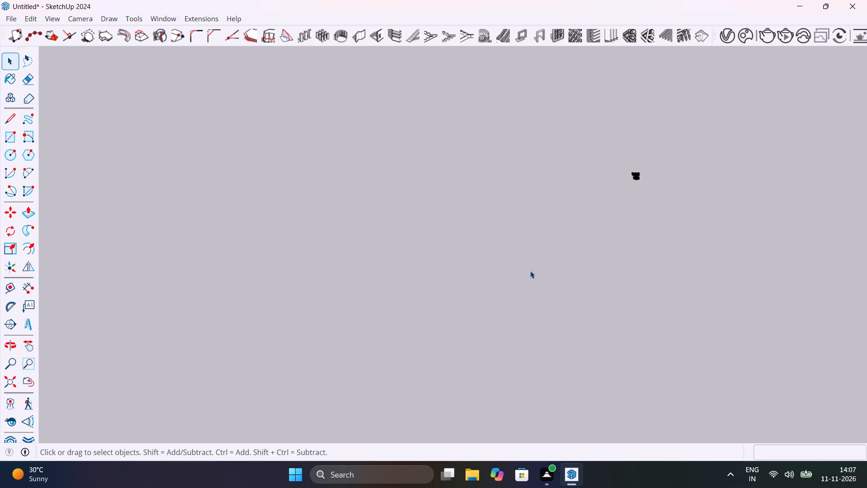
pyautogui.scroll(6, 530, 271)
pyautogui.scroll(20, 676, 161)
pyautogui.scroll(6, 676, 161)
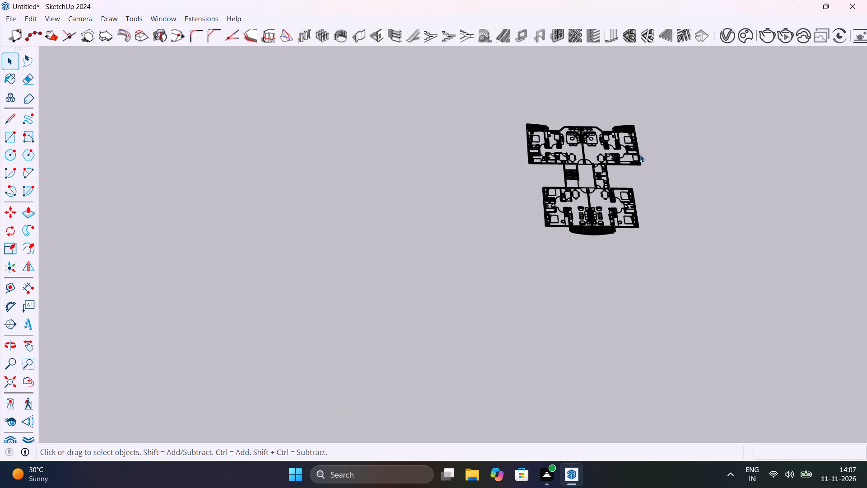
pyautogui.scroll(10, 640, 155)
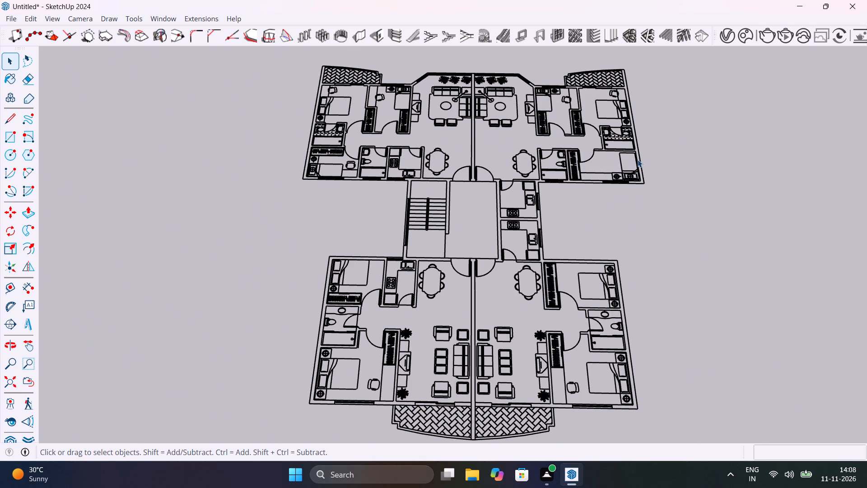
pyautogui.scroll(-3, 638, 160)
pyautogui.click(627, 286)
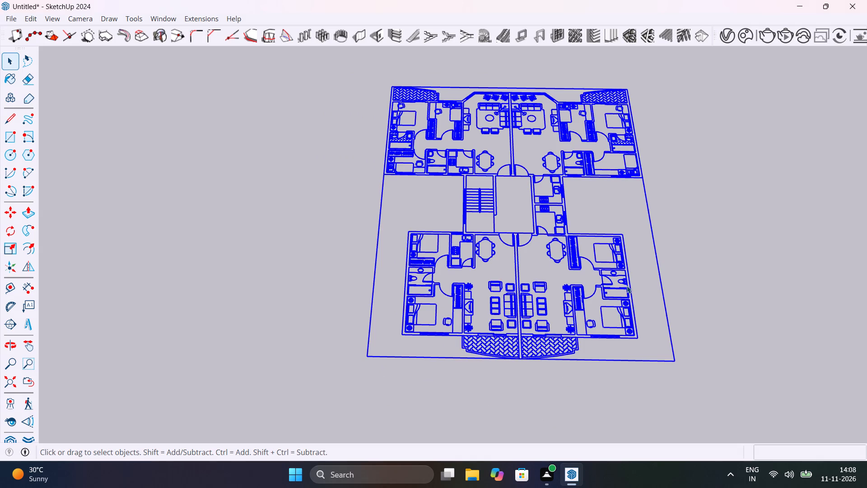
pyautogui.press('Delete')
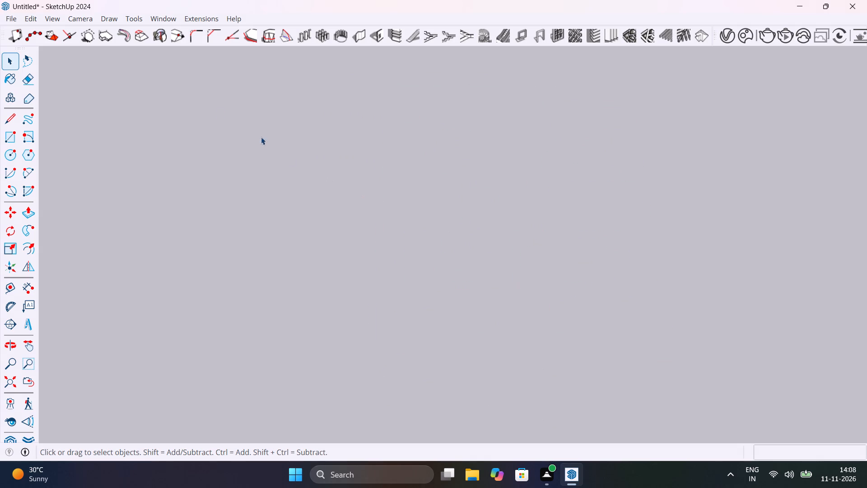
# Import the appartment AutoCAD drawing from the Downloads folder into the model.
pyautogui.click(11, 19)
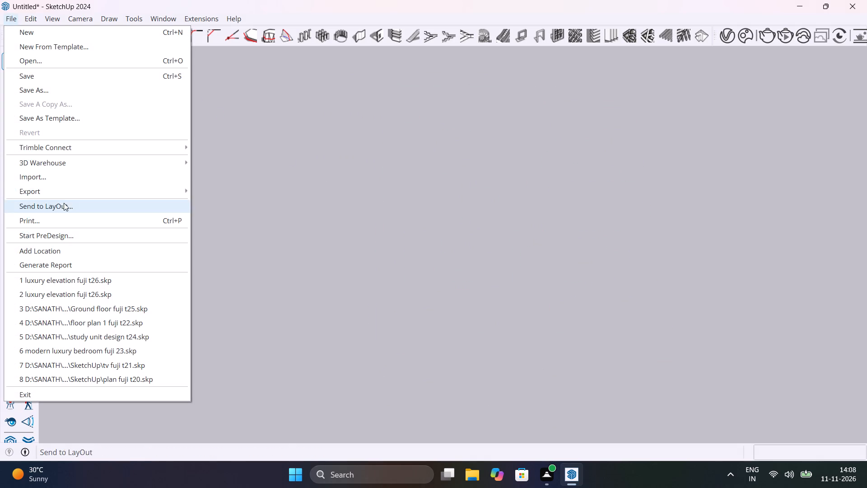
pyautogui.click(51, 172)
pyautogui.click(235, 165)
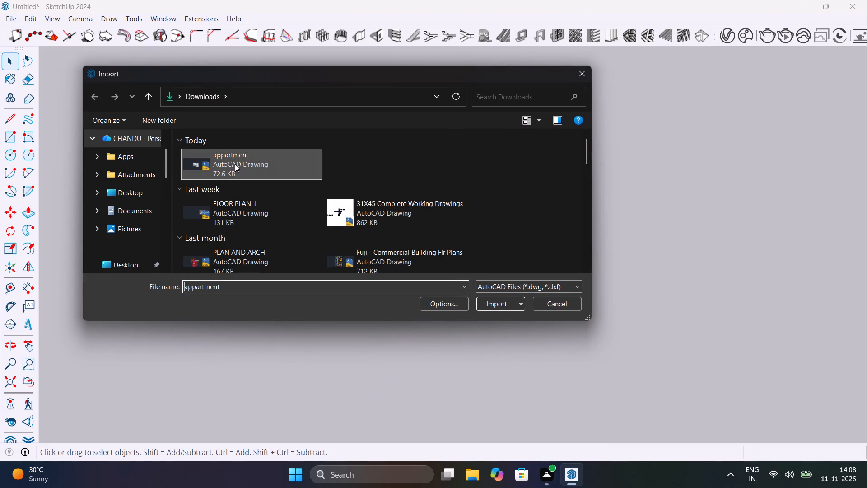
pyautogui.click(499, 304)
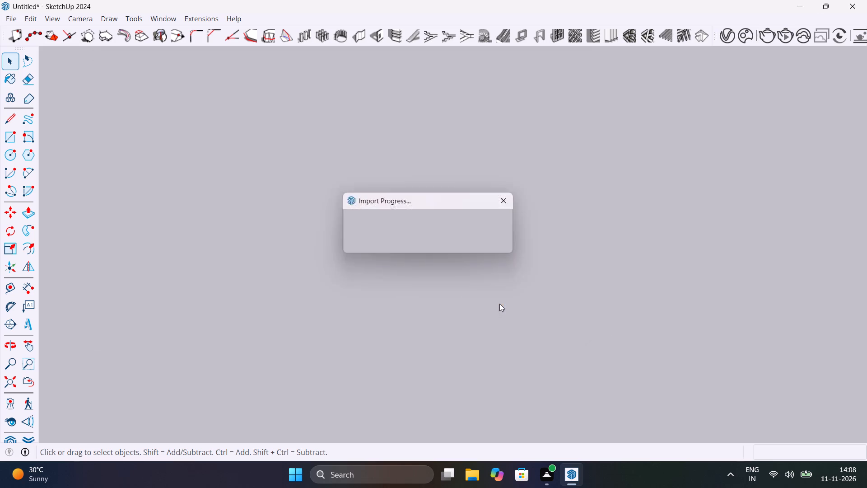
pyautogui.click(494, 315)
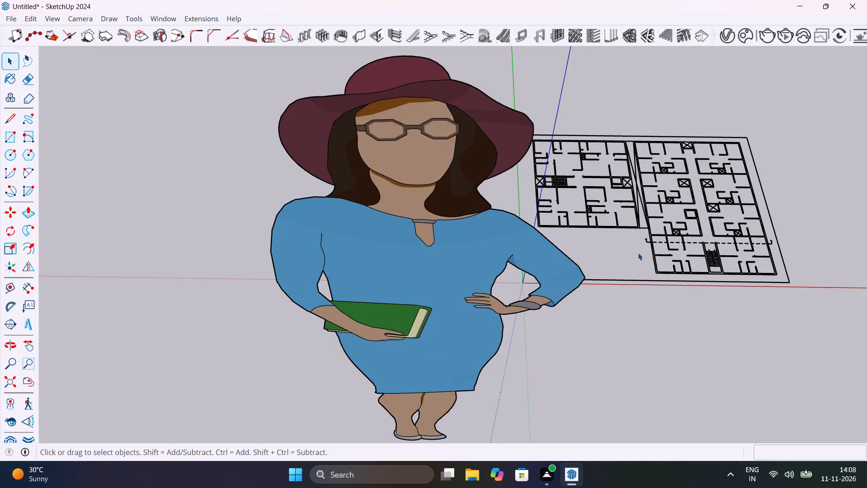
# Delete the default scale figure of the woman standing near the origin.
pyautogui.click(483, 272)
pyautogui.press('Delete')
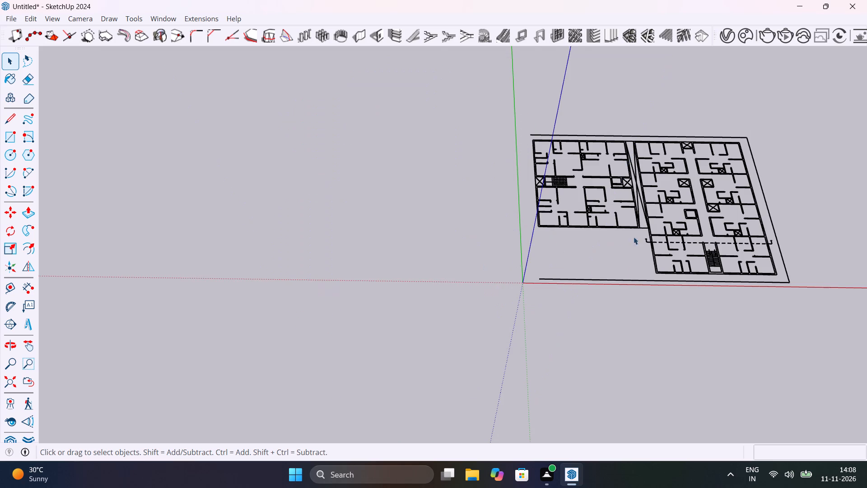
pyautogui.scroll(14, 643, 239)
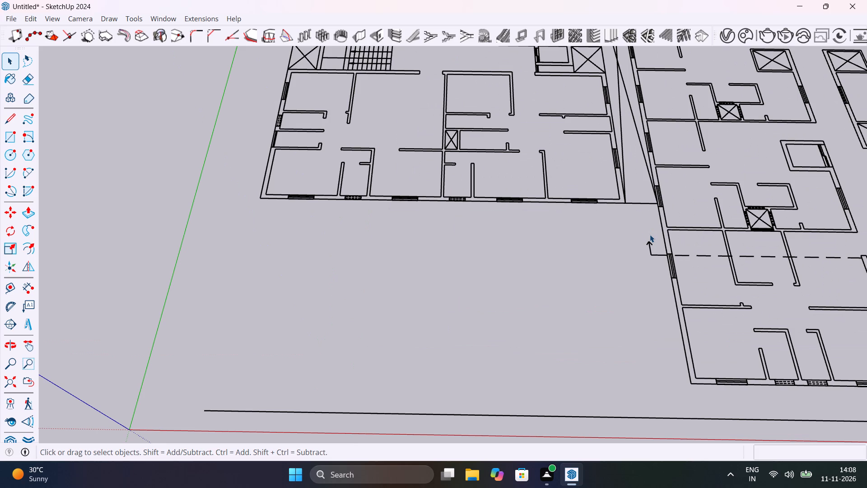
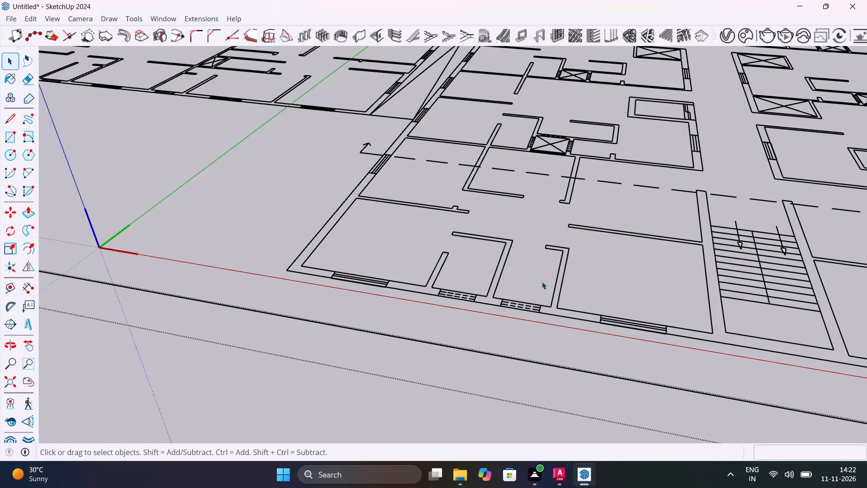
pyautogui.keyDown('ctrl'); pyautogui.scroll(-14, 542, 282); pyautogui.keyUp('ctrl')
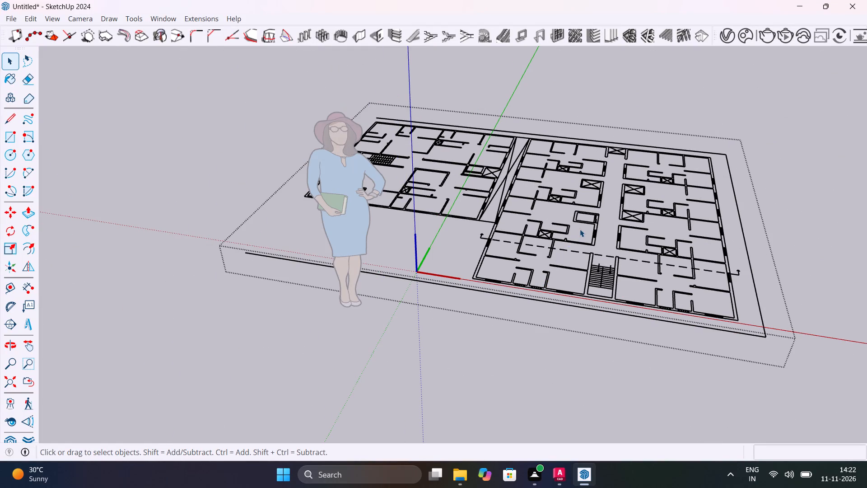
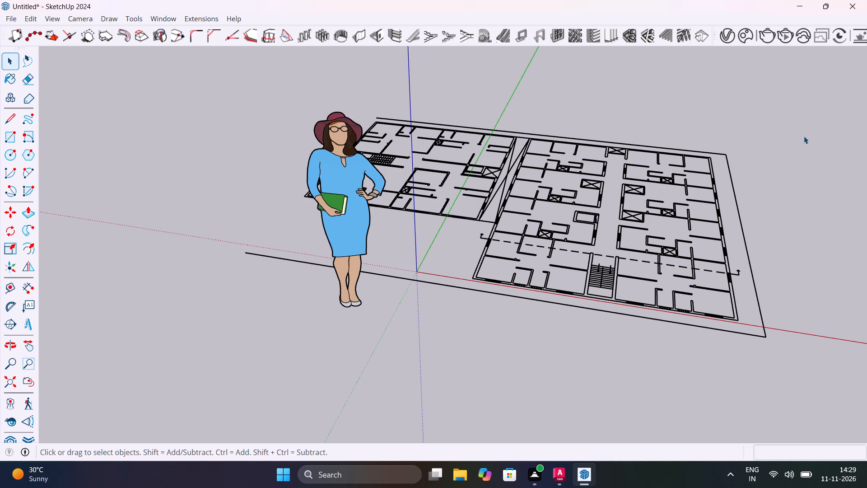
# Delete the default human scale figure standing beside the imported floor plan.
pyautogui.click(330, 181)
pyautogui.press('Delete')
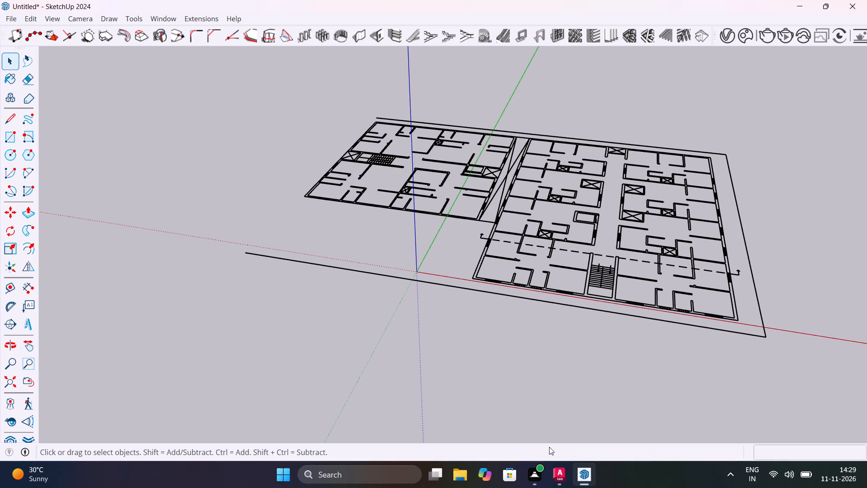
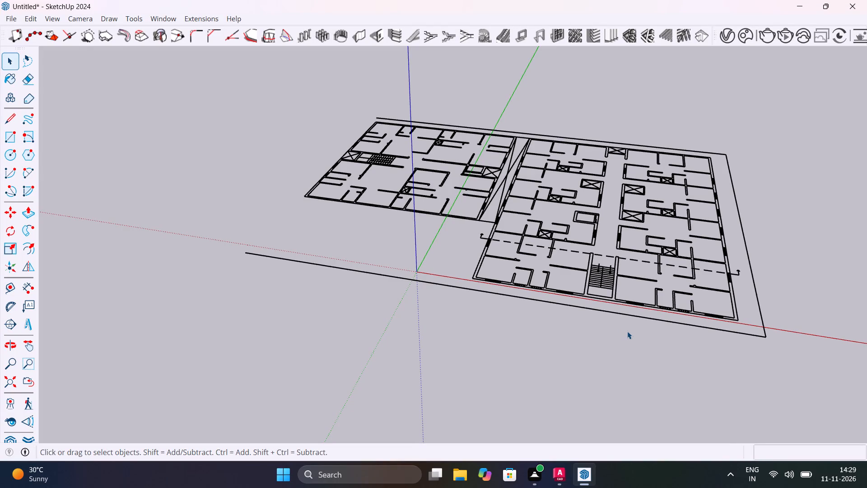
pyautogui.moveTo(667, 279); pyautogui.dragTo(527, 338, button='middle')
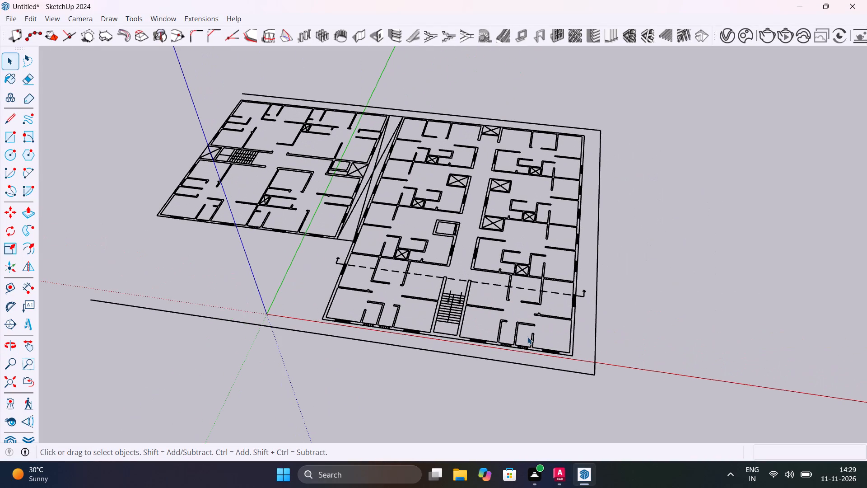
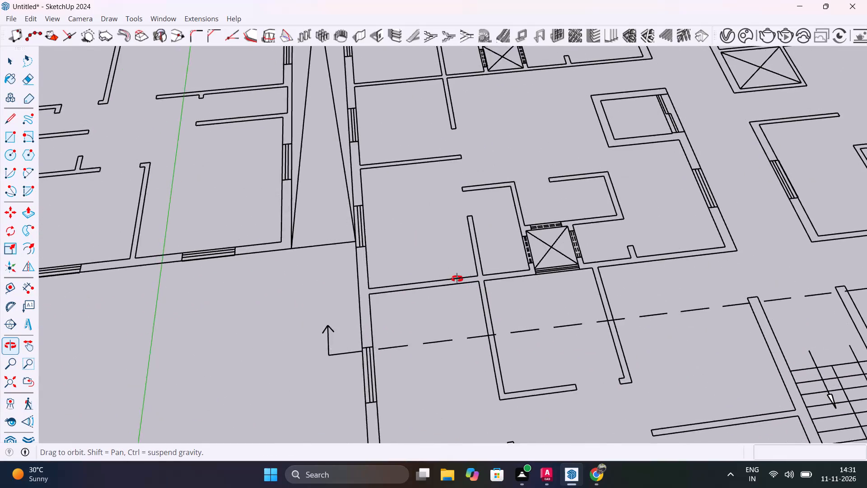
# Delete the entire imported floor plan drawing, leaving the model empty.
pyautogui.scroll(1, 430, 268)
pyautogui.scroll(-12, 430, 267)
pyautogui.keyDown('shift'); pyautogui.moveTo(523, 277); pyautogui.dragTo(573, 318, button='middle'); pyautogui.keyUp('shift')
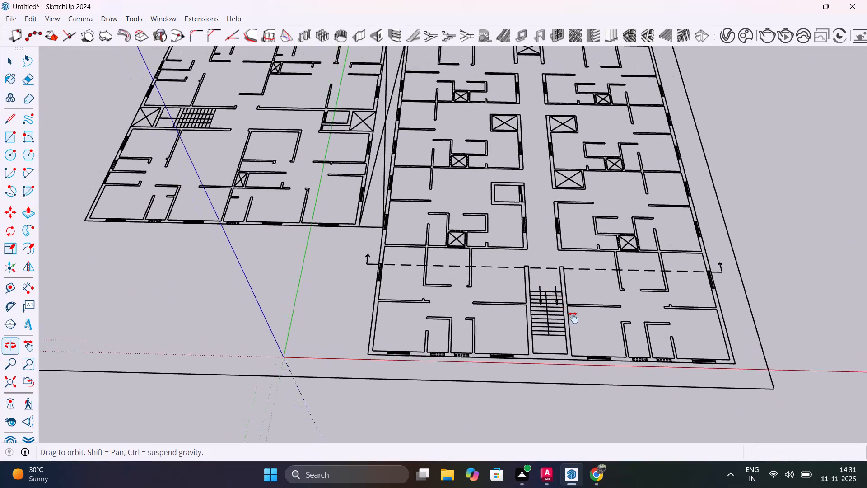
pyautogui.keyDown('shift'); pyautogui.moveTo(573, 318); pyautogui.dragTo(317, 305, button='middle'); pyautogui.keyUp('shift')
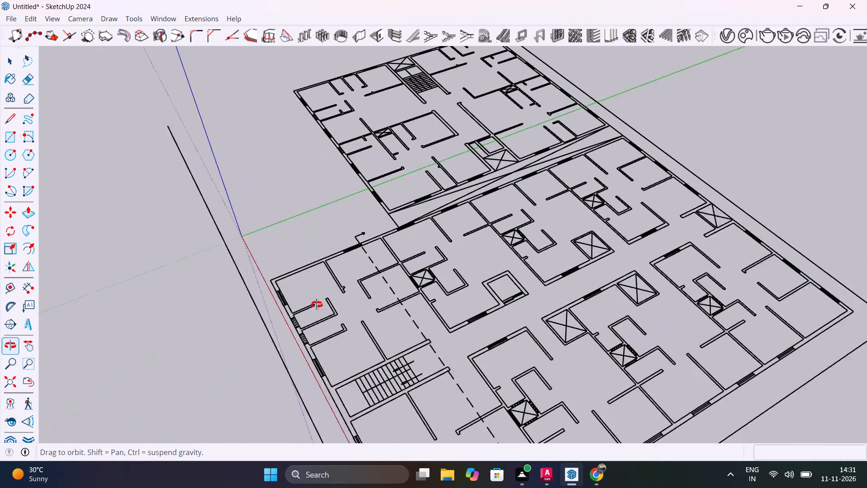
pyautogui.keyDown('shift'); pyautogui.moveTo(317, 305); pyautogui.dragTo(111, 305, button='middle'); pyautogui.keyUp('shift')
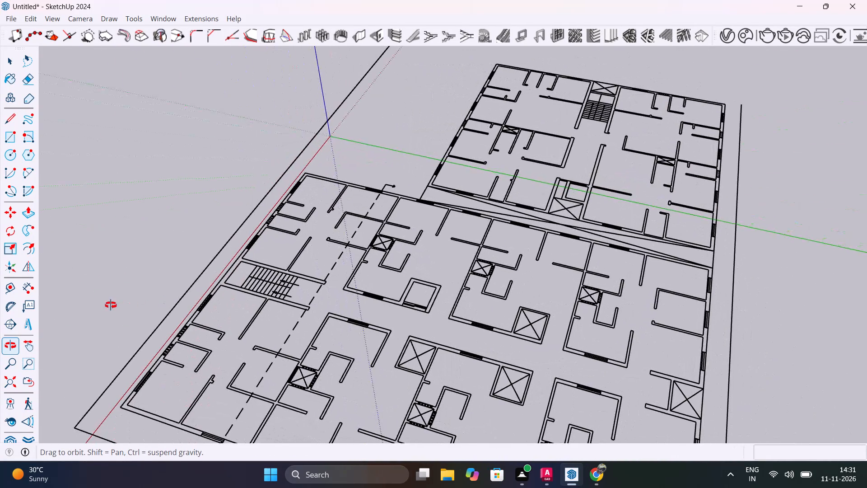
pyautogui.keyDown('shift'); pyautogui.moveTo(111, 305); pyautogui.dragTo(130, 293, button='middle'); pyautogui.keyUp('shift')
pyautogui.click(574, 281)
pyautogui.click(613, 299)
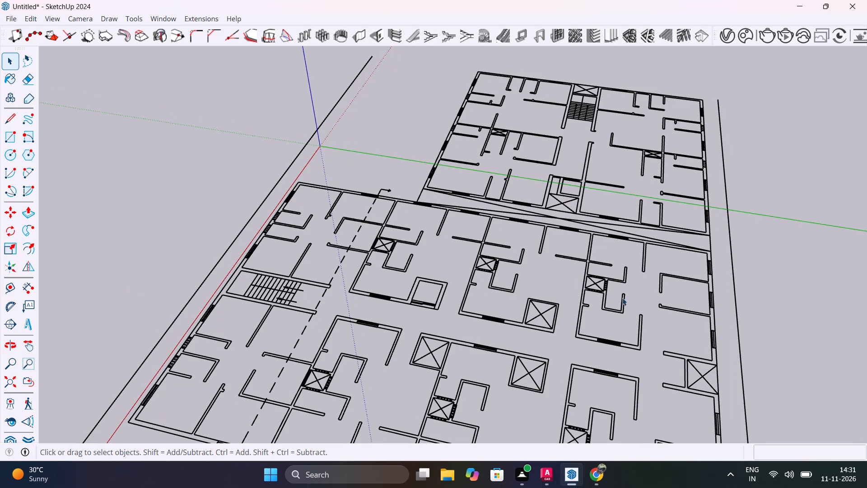
pyautogui.scroll(-6, 647, 267)
pyautogui.click(639, 246)
pyautogui.press('Delete')
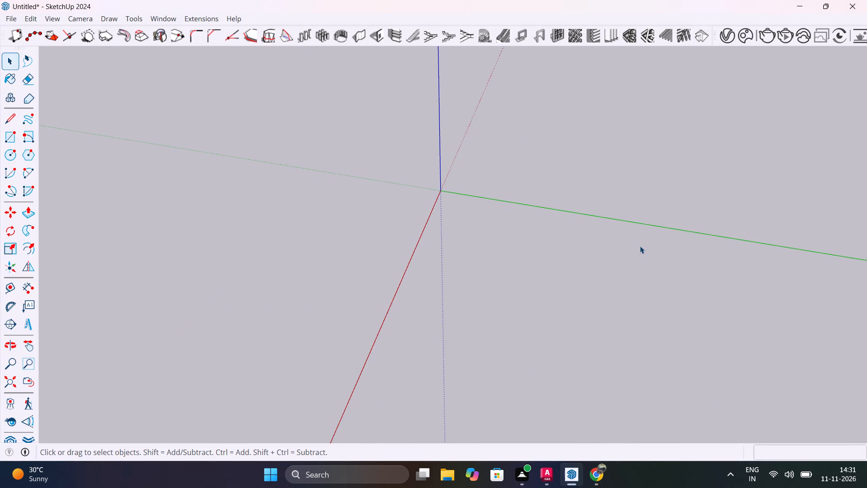
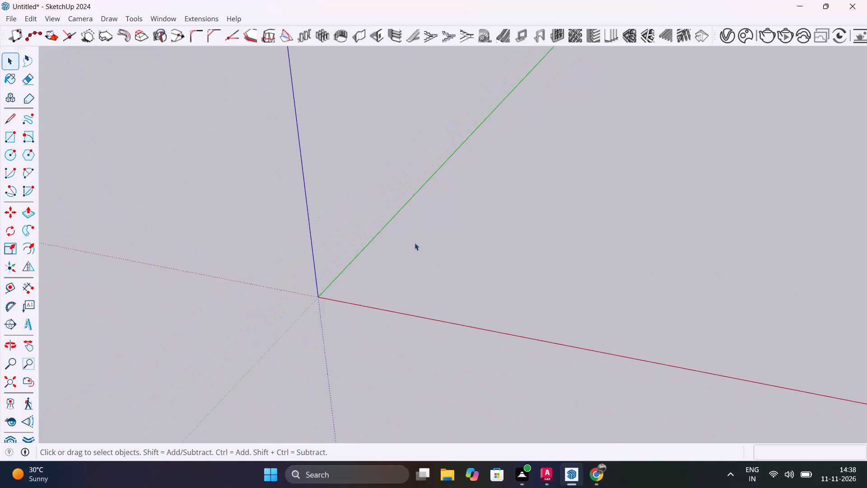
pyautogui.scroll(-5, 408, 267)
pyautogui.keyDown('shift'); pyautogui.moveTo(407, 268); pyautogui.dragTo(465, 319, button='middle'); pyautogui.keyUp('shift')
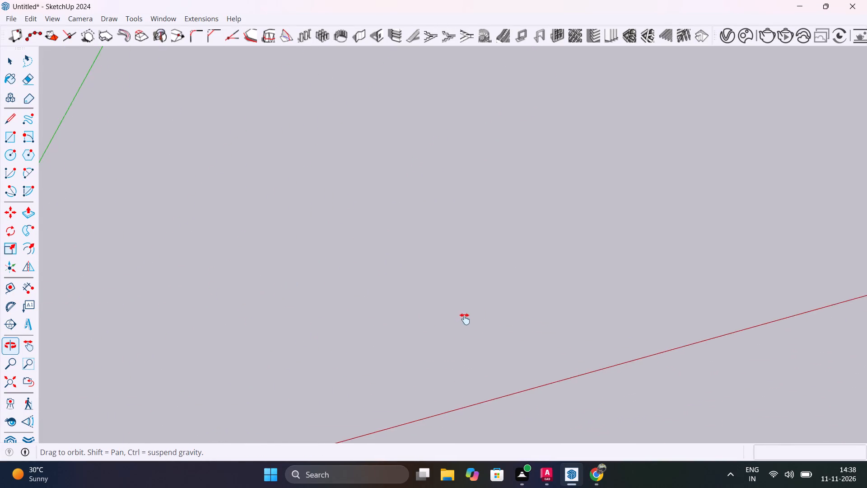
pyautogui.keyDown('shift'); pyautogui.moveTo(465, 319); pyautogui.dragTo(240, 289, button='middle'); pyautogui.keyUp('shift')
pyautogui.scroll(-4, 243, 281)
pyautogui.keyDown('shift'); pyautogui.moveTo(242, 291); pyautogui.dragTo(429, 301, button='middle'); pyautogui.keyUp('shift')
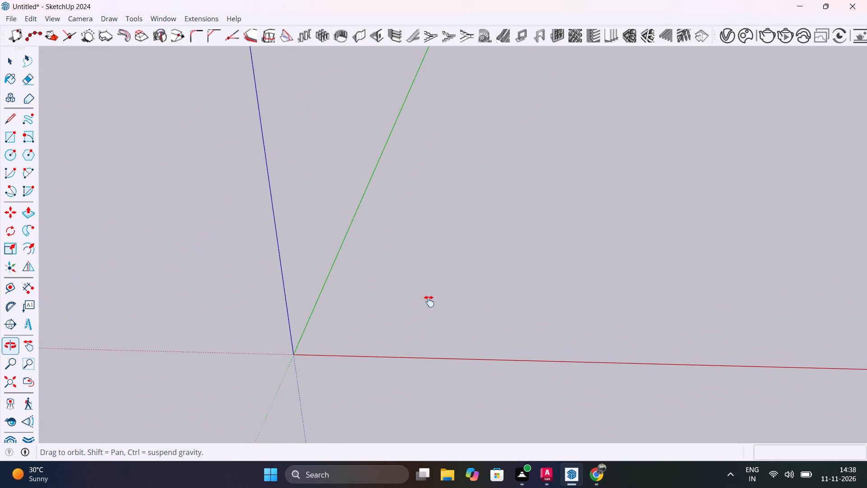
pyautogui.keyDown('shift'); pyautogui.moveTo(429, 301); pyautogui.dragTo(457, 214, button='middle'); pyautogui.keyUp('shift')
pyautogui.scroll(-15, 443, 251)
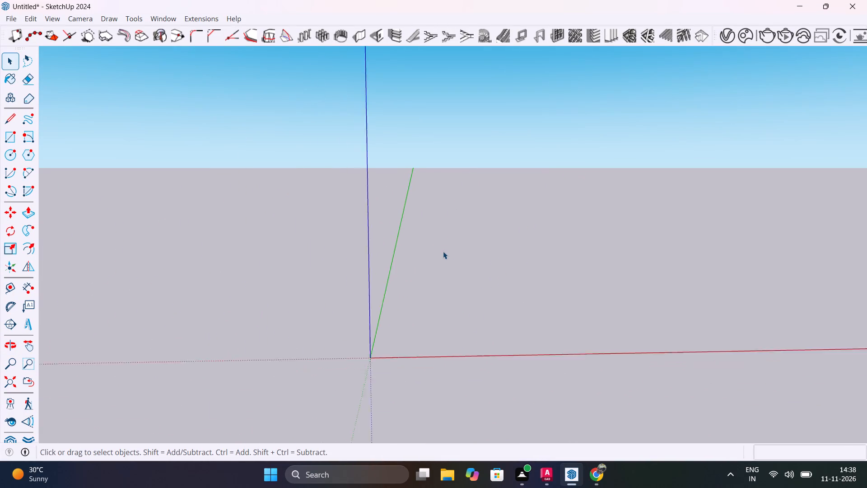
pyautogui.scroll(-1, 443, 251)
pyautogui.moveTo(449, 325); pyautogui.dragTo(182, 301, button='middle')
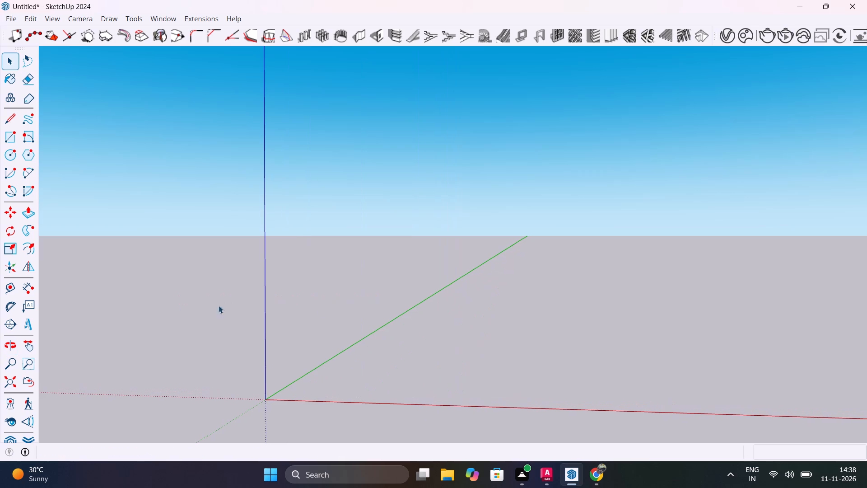
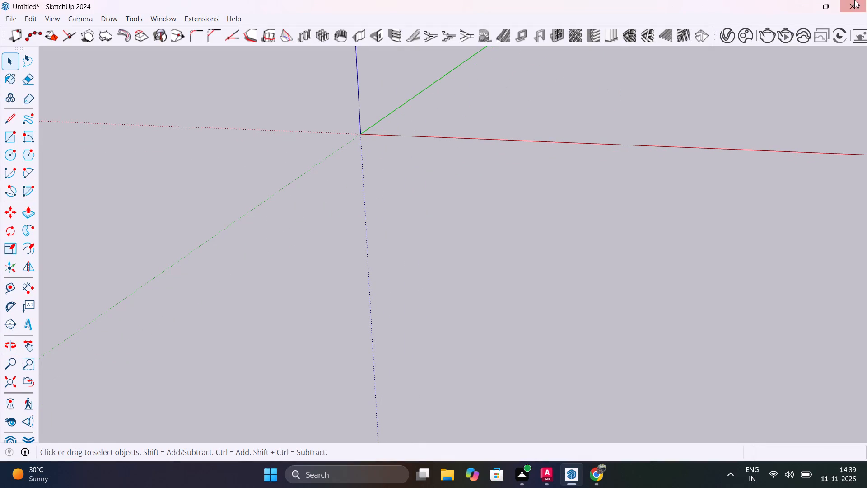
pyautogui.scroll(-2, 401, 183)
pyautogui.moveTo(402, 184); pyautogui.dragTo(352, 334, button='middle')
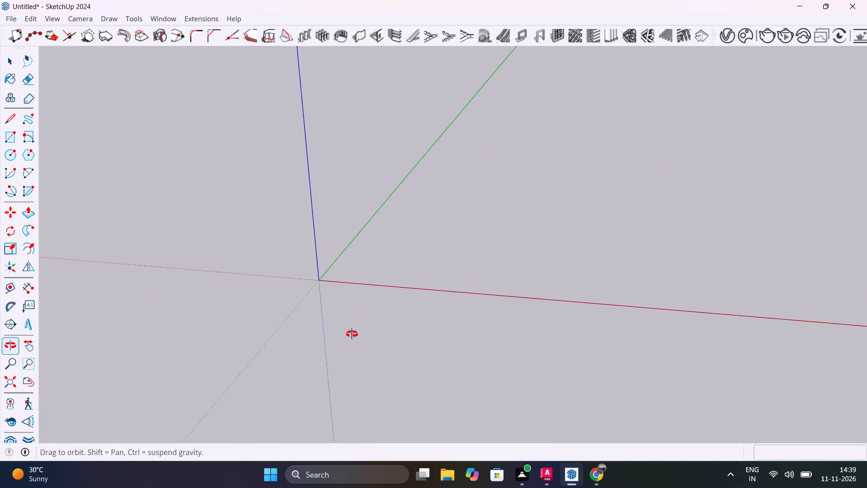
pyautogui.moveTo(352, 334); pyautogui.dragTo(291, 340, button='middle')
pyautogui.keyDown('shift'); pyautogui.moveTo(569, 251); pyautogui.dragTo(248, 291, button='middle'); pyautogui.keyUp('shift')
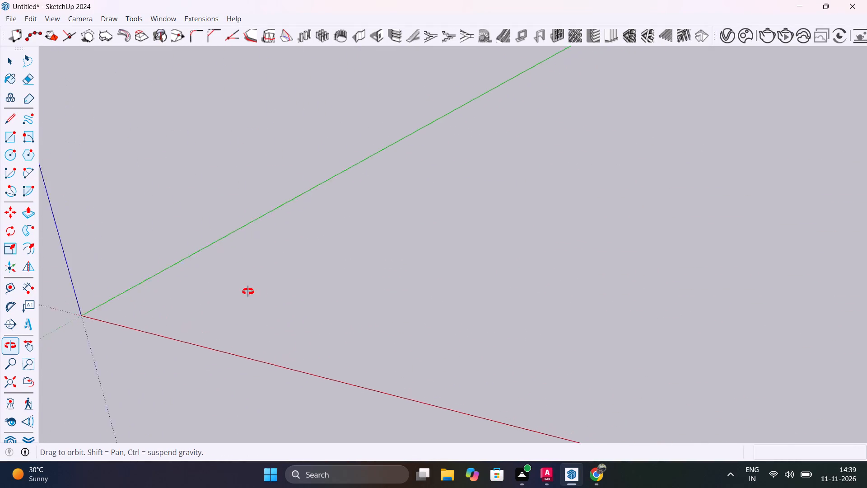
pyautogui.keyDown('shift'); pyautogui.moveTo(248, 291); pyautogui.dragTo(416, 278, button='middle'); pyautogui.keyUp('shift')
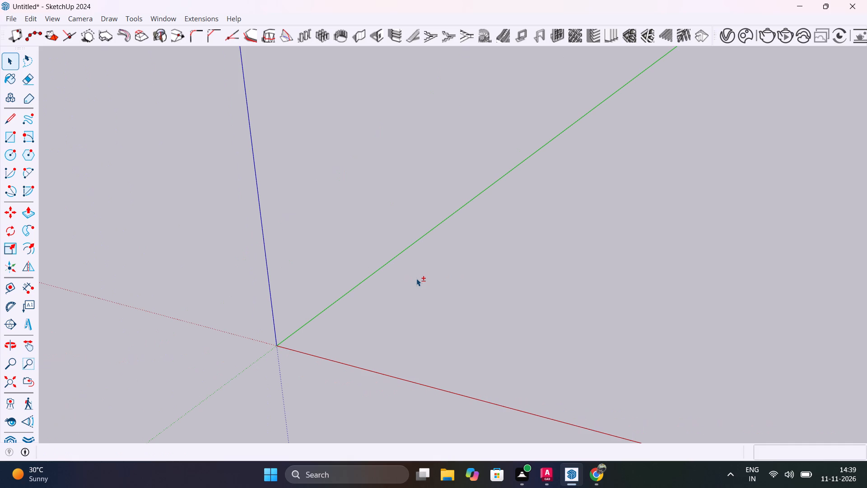
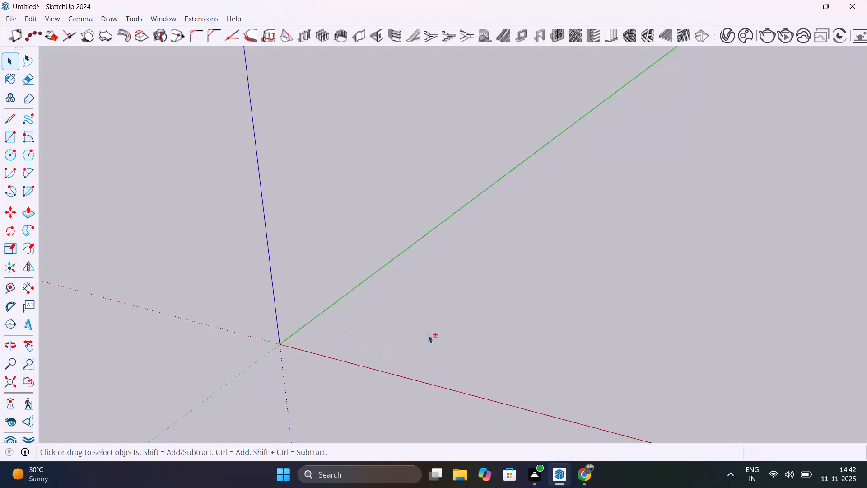
# Draw a 10' by 10' rectangle on the ground plane near the origin.
pyautogui.moveTo(437, 332); pyautogui.dragTo(398, 305, button='middle')
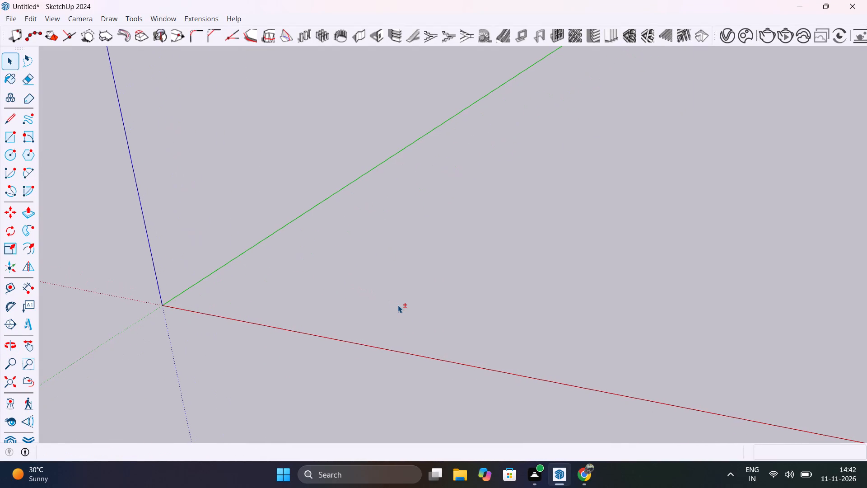
pyautogui.press('r')
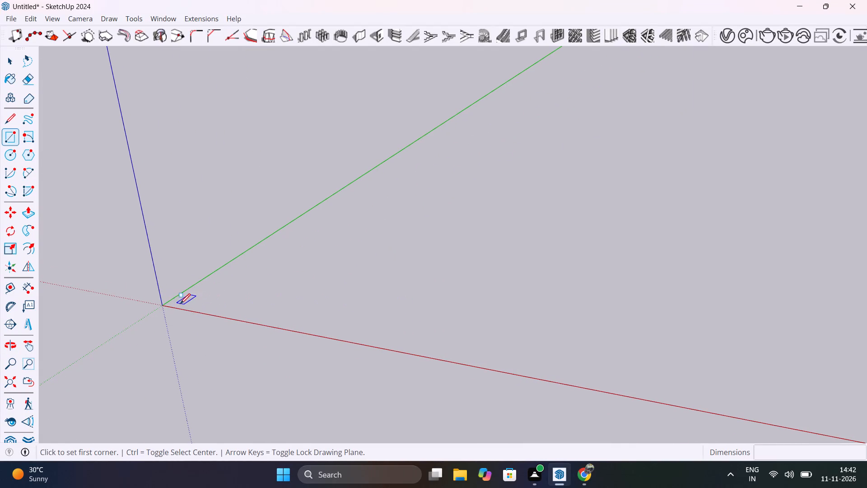
pyautogui.click(181, 304)
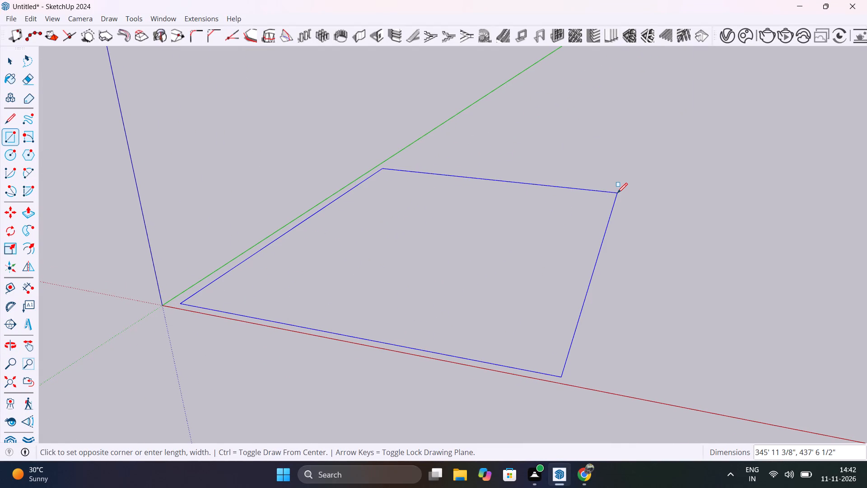
pyautogui.write("10'")
pyautogui.press(',')
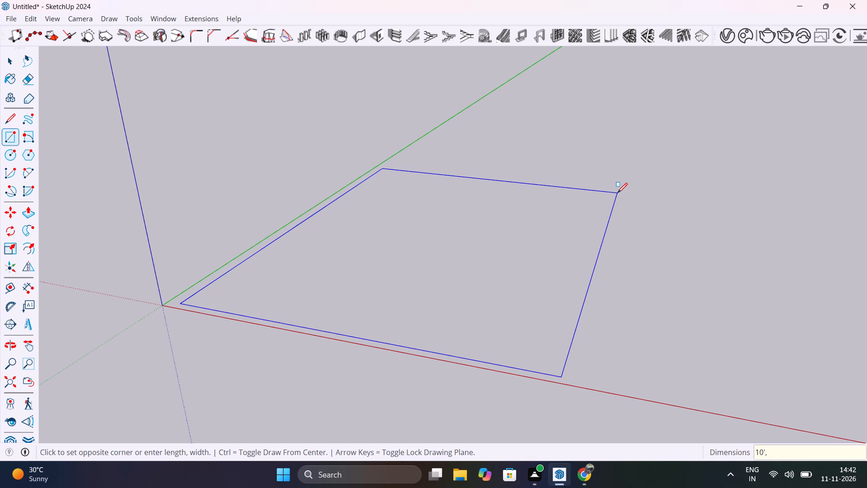
pyautogui.write("10'")
pyautogui.press('Return')
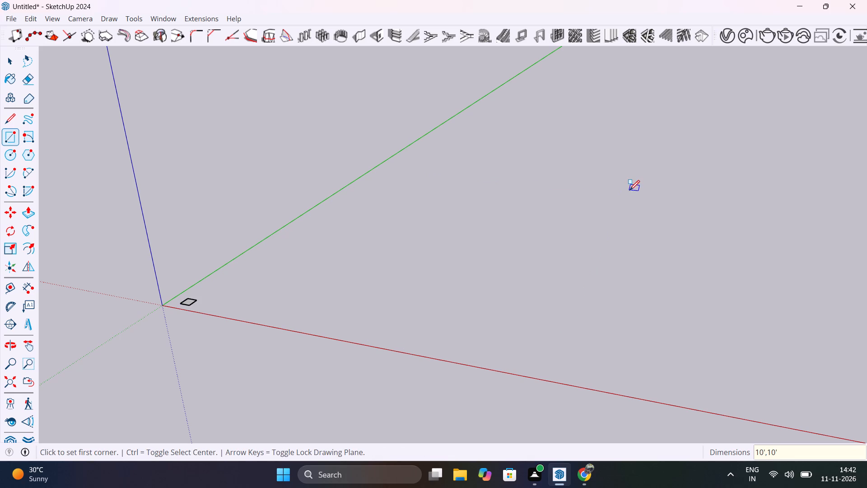
pyautogui.press('space')
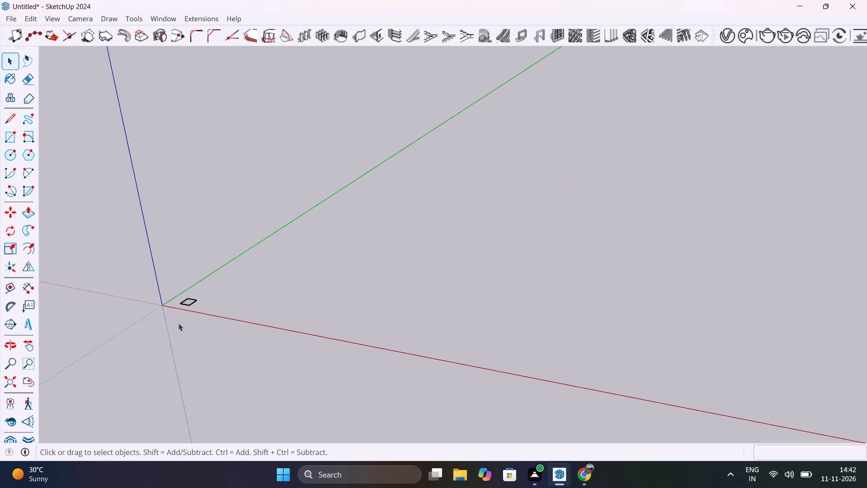
# Check the lengths of the square's front edge and adjacent side edge using the Dimension tool, without placing a dimension.
pyautogui.scroll(4, 179, 321)
pyautogui.scroll(11, 168, 267)
pyautogui.scroll(10, 215, 309)
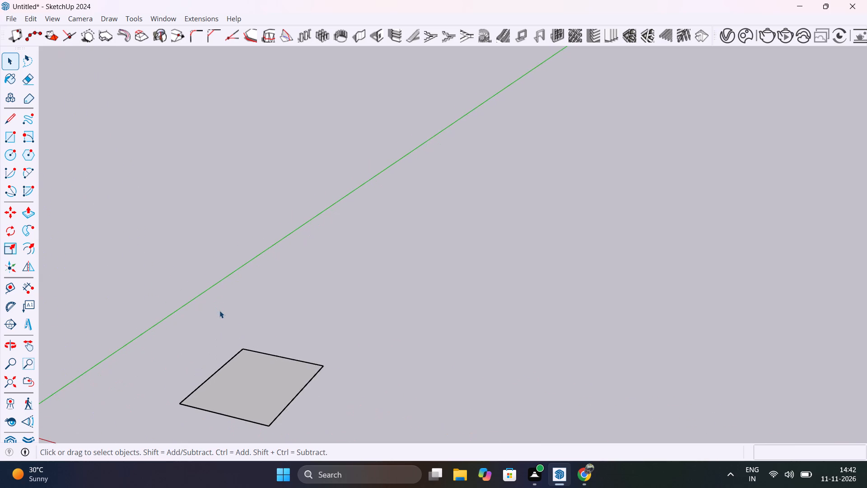
pyautogui.keyDown('shift'); pyautogui.moveTo(271, 341); pyautogui.dragTo(439, 232, button='middle'); pyautogui.keyUp('shift')
pyautogui.scroll(11, 339, 294)
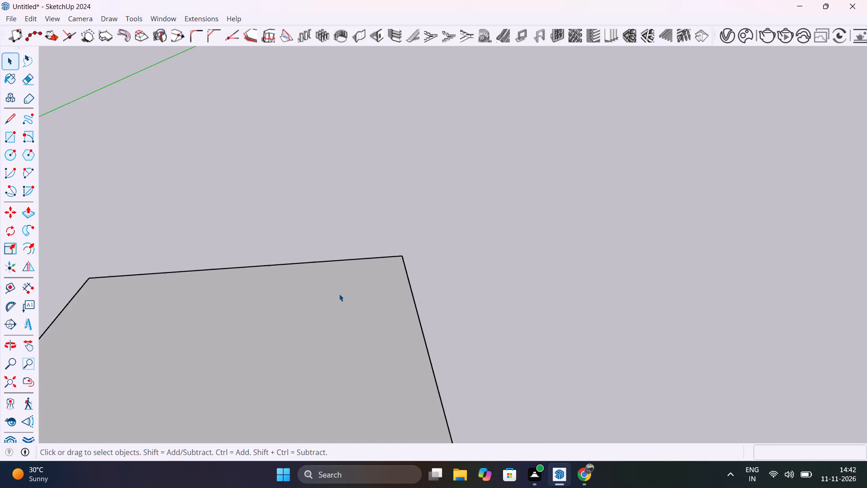
pyautogui.keyDown('shift'); pyautogui.moveTo(339, 295); pyautogui.dragTo(287, 183, button='middle'); pyautogui.keyUp('shift')
pyautogui.scroll(-8, 304, 180)
pyautogui.keyDown('shift'); pyautogui.moveTo(312, 188); pyautogui.dragTo(368, 232, button='middle'); pyautogui.keyUp('shift')
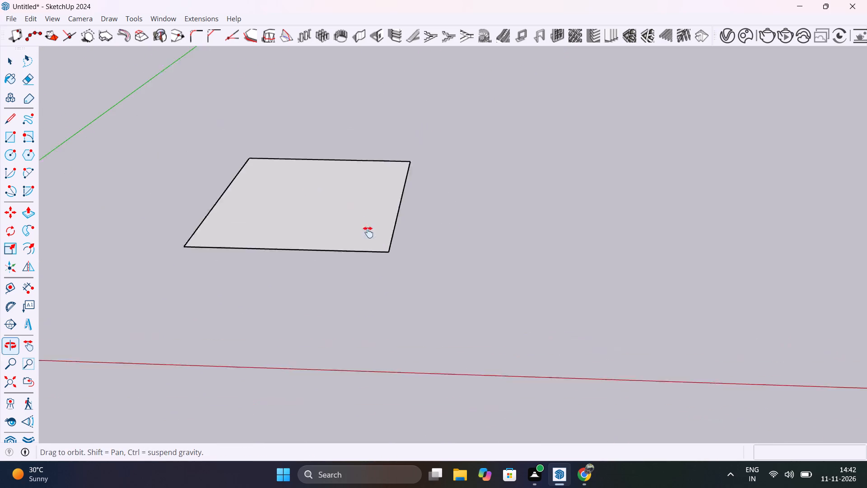
pyautogui.keyDown('shift'); pyautogui.moveTo(368, 232); pyautogui.dragTo(371, 236, button='middle'); pyautogui.keyUp('shift')
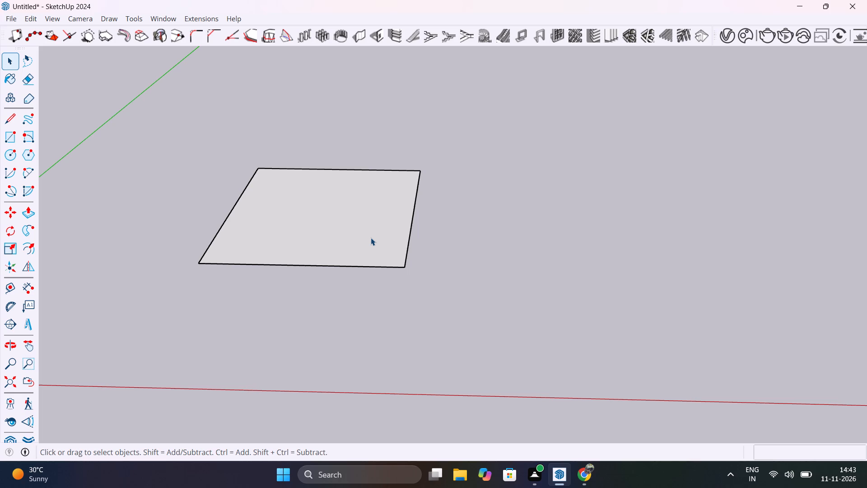
pyautogui.scroll(4, 354, 230)
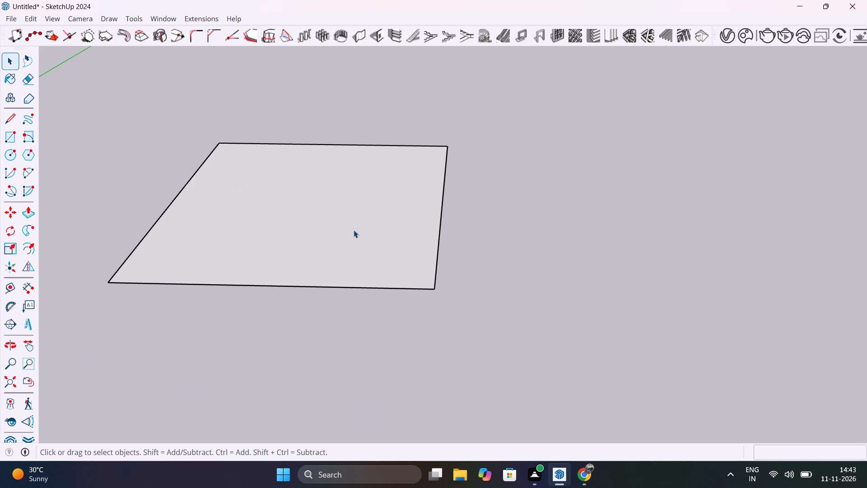
pyautogui.click(28, 288)
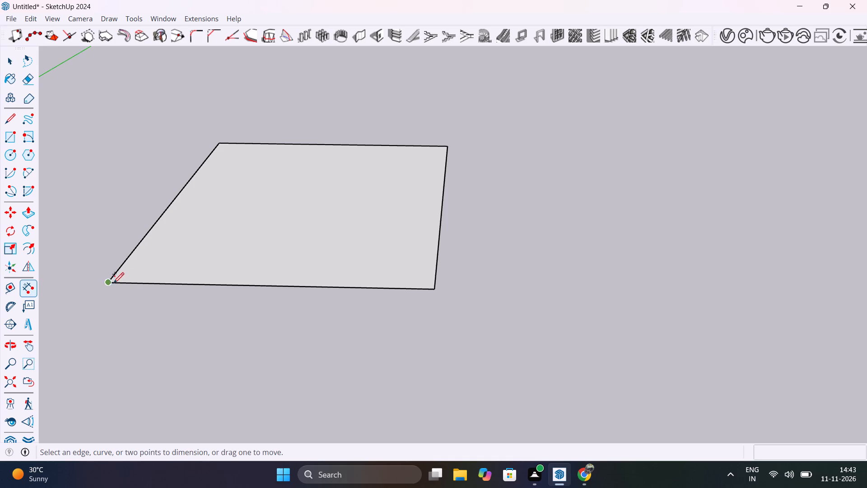
pyautogui.click(110, 282)
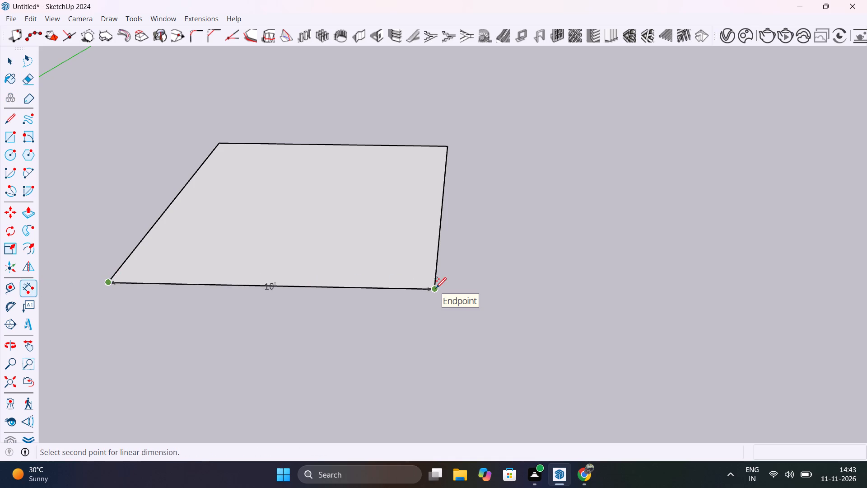
pyautogui.press('Escape')
pyautogui.click(436, 287)
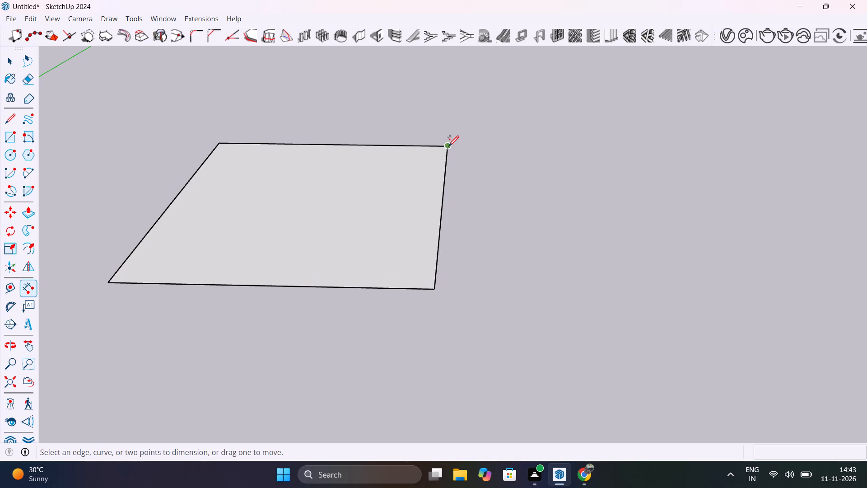
pyautogui.click(449, 150)
pyautogui.press('Escape')
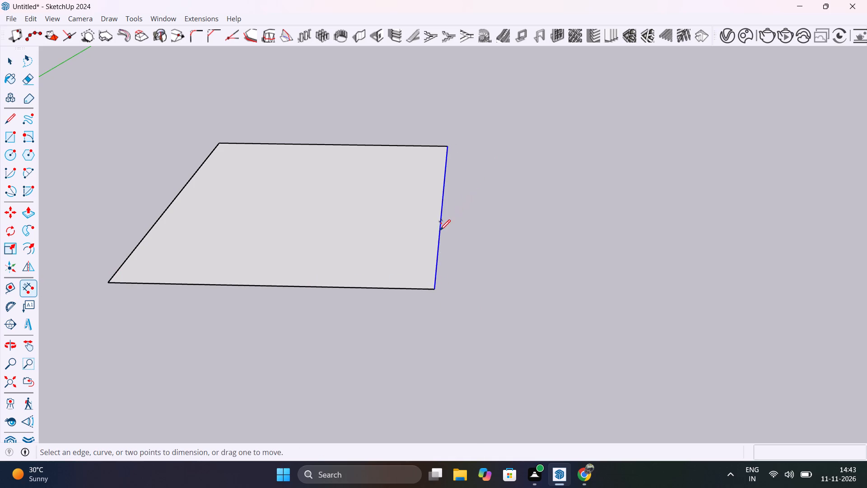
pyautogui.press('space')
pyautogui.click(439, 228)
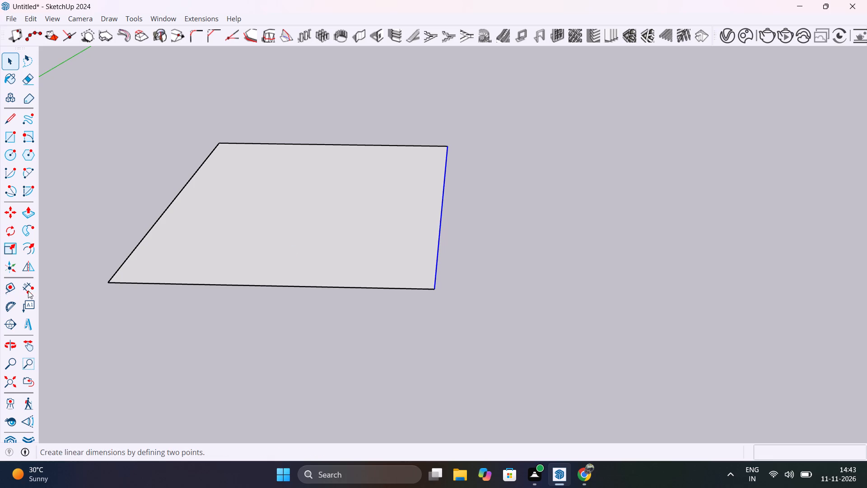
pyautogui.click(23, 291)
pyautogui.click(442, 215)
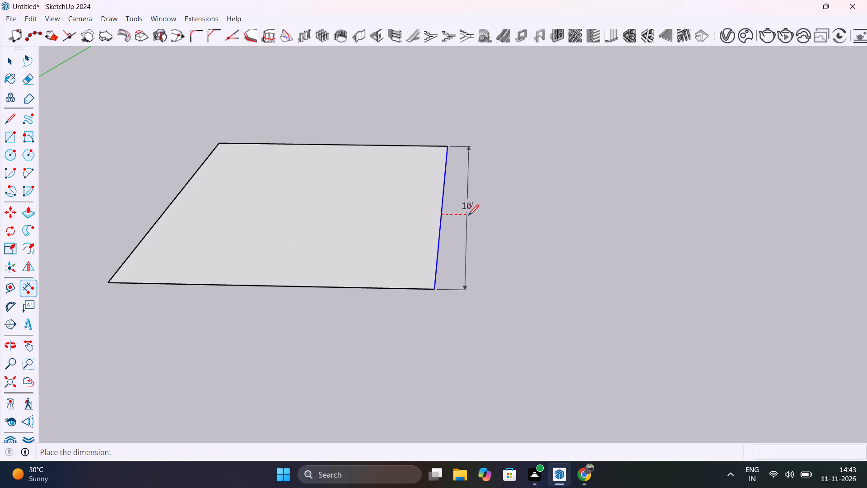
pyautogui.press('Escape')
pyautogui.press('space')
# Push/Pull the square face up 4" to form a slab.
pyautogui.click(398, 231)
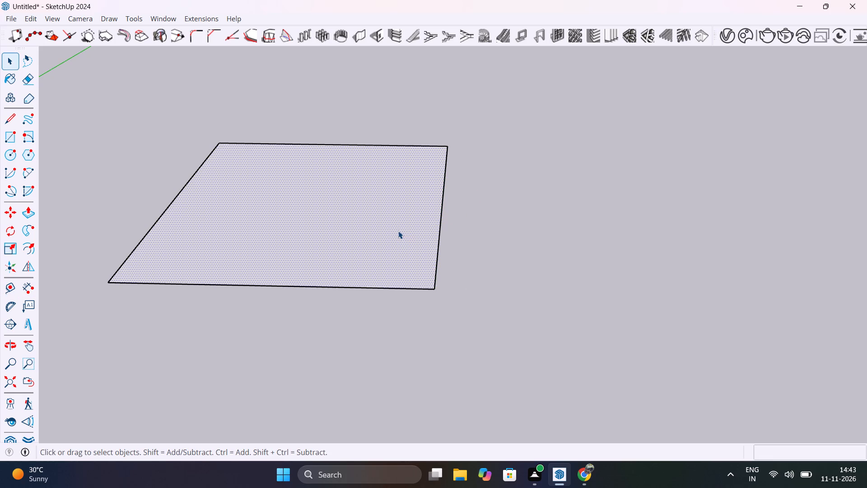
pyautogui.press('p')
pyautogui.click(398, 231)
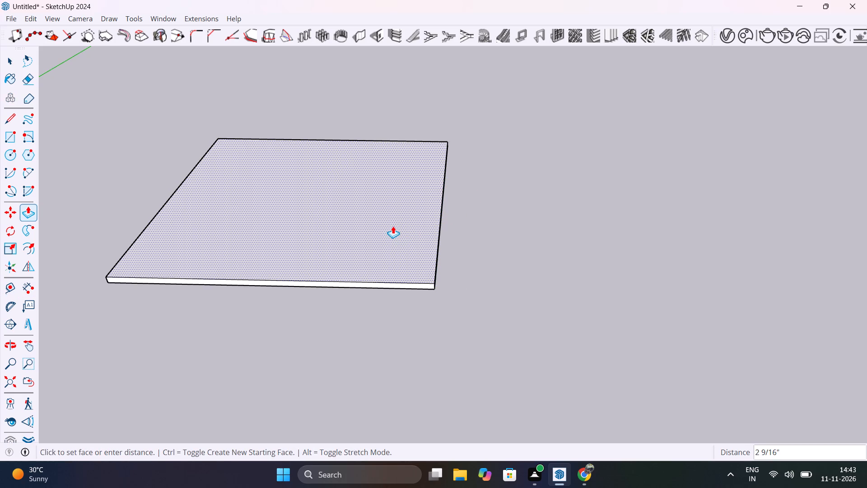
pyautogui.press('4')
pyautogui.hotkey('shift', '"')
pyautogui.press('Return')
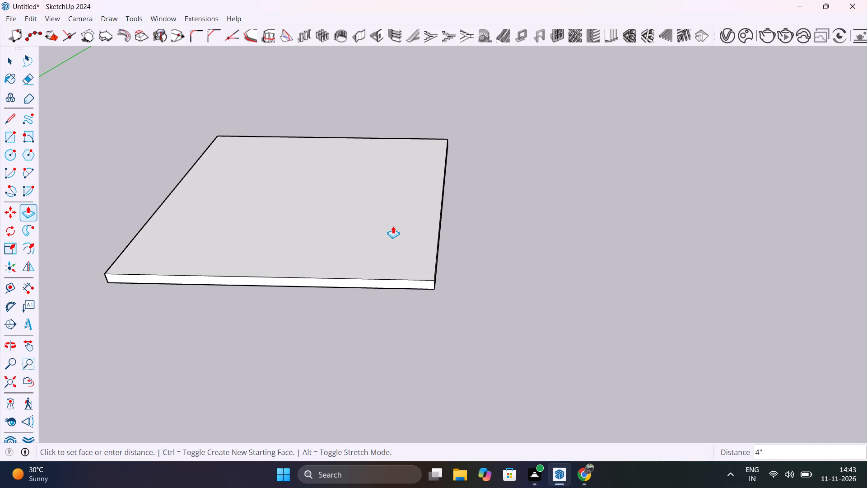
pyautogui.press('space')
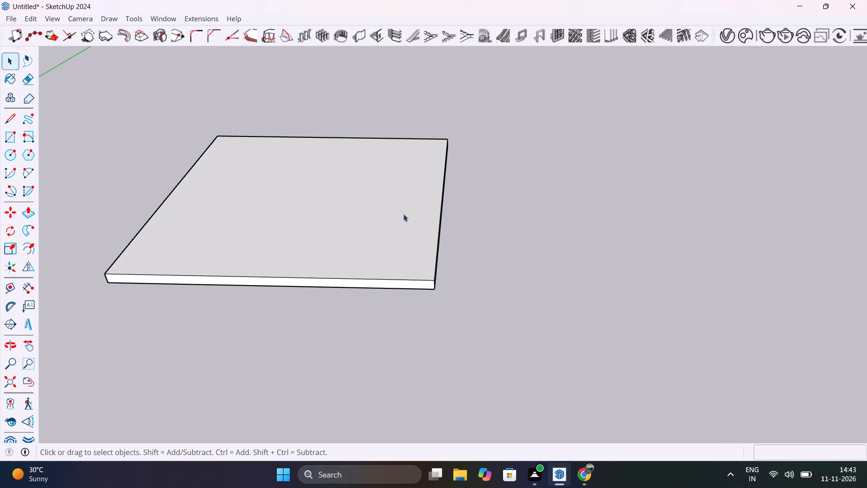
# Make the whole slab, with all its connected faces and edges, into a group.
pyautogui.tripleClick(403, 214)
pyautogui.rightClick(403, 214)
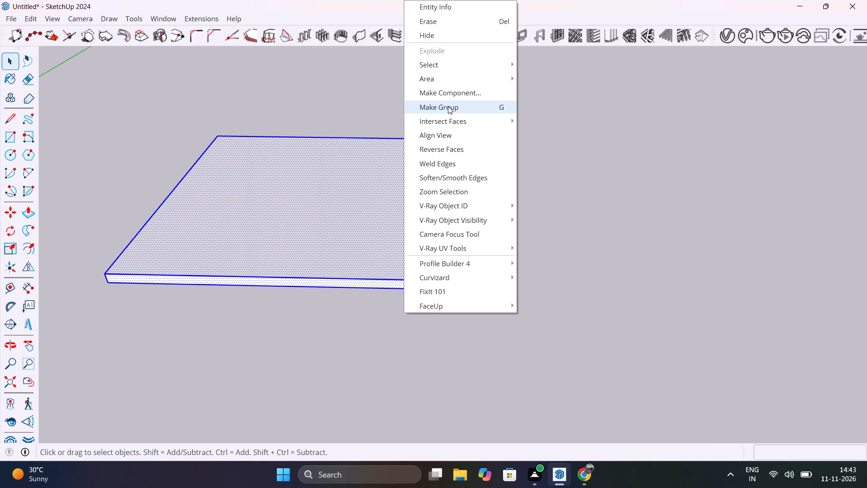
pyautogui.click(448, 106)
pyautogui.click(516, 318)
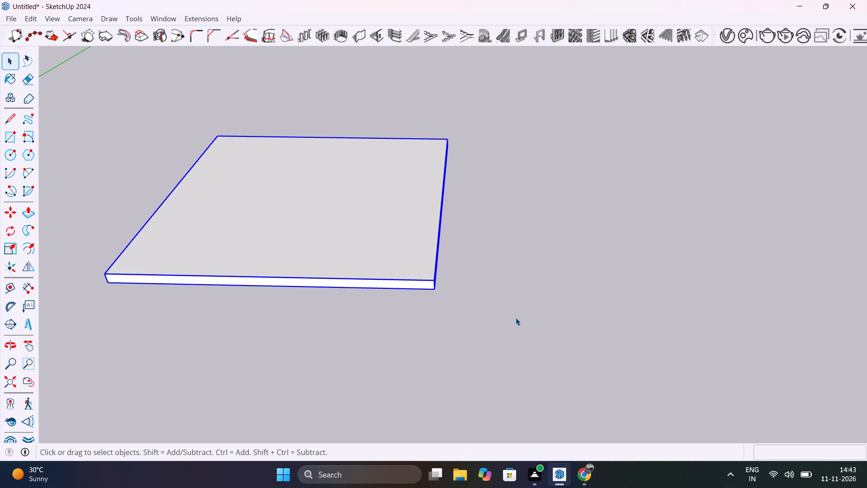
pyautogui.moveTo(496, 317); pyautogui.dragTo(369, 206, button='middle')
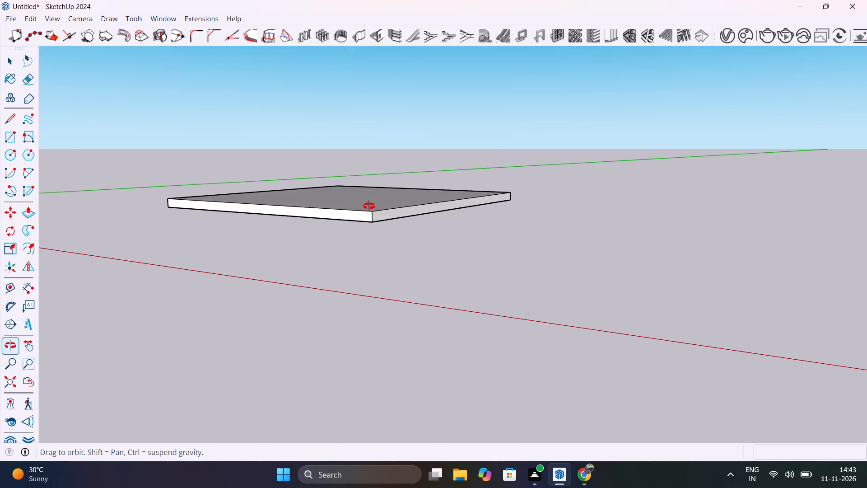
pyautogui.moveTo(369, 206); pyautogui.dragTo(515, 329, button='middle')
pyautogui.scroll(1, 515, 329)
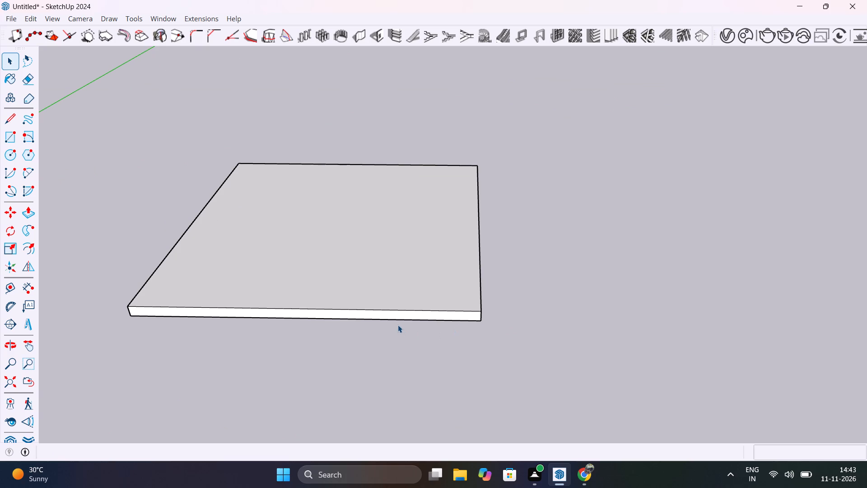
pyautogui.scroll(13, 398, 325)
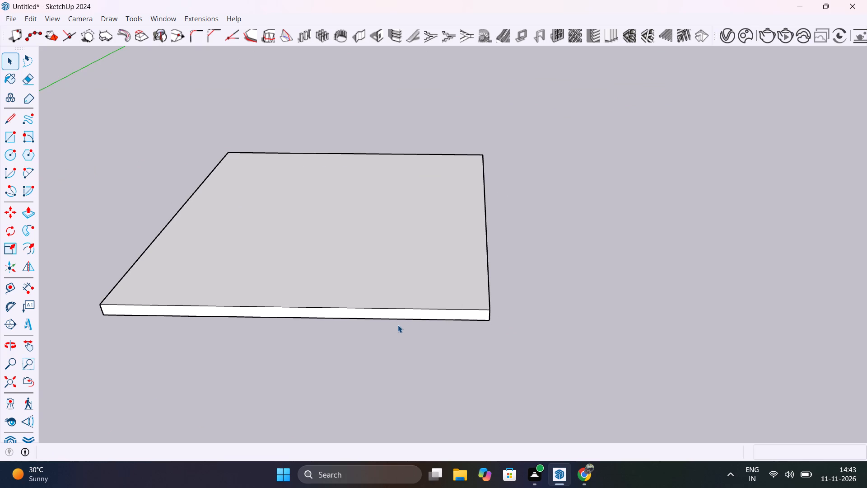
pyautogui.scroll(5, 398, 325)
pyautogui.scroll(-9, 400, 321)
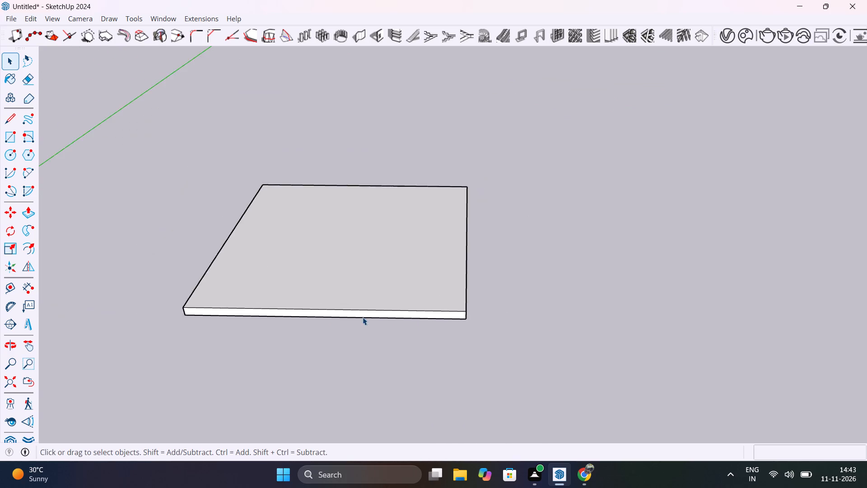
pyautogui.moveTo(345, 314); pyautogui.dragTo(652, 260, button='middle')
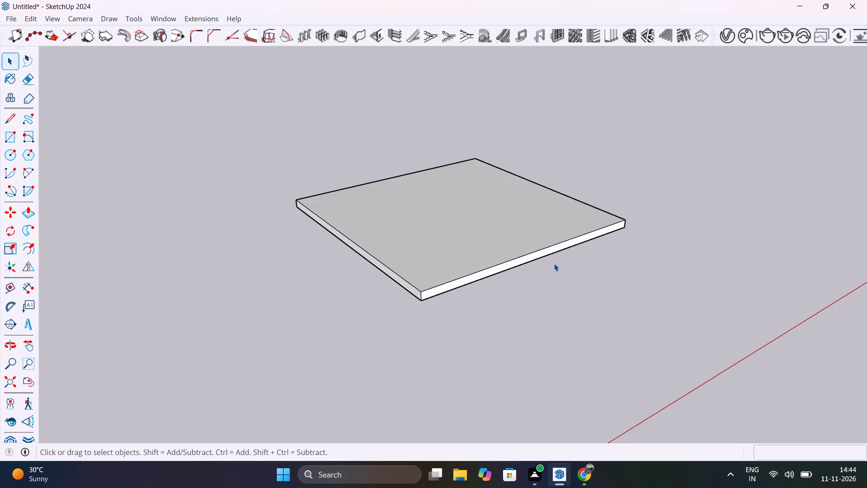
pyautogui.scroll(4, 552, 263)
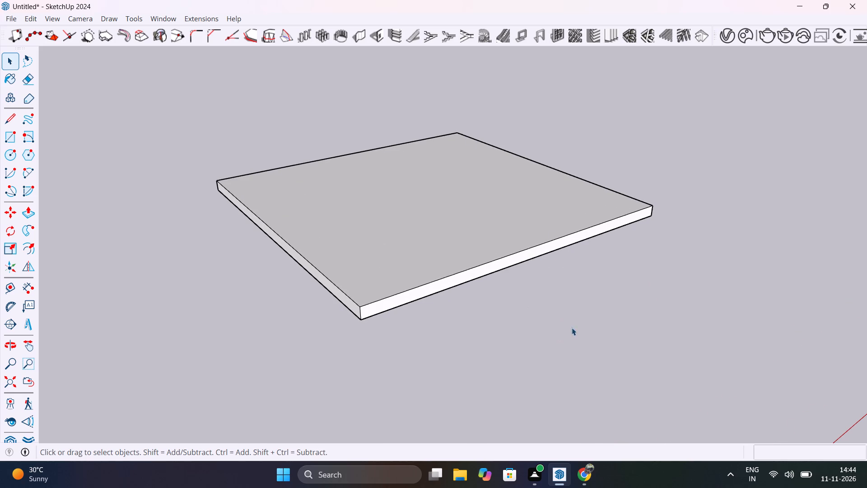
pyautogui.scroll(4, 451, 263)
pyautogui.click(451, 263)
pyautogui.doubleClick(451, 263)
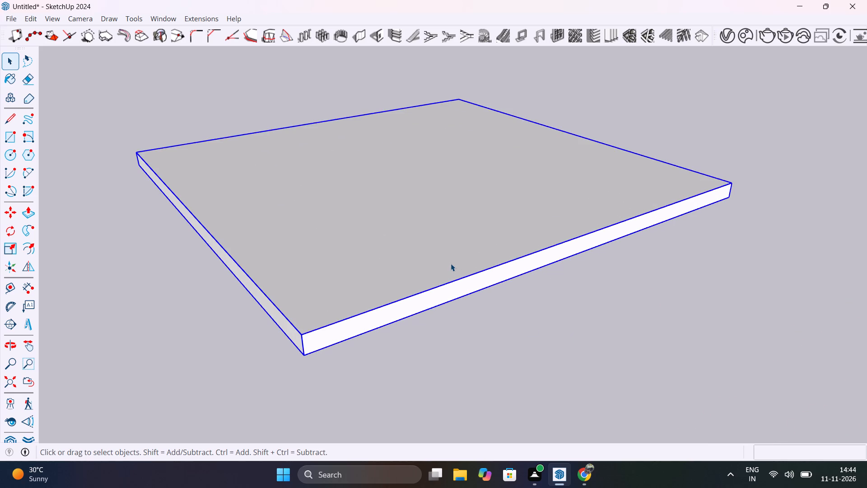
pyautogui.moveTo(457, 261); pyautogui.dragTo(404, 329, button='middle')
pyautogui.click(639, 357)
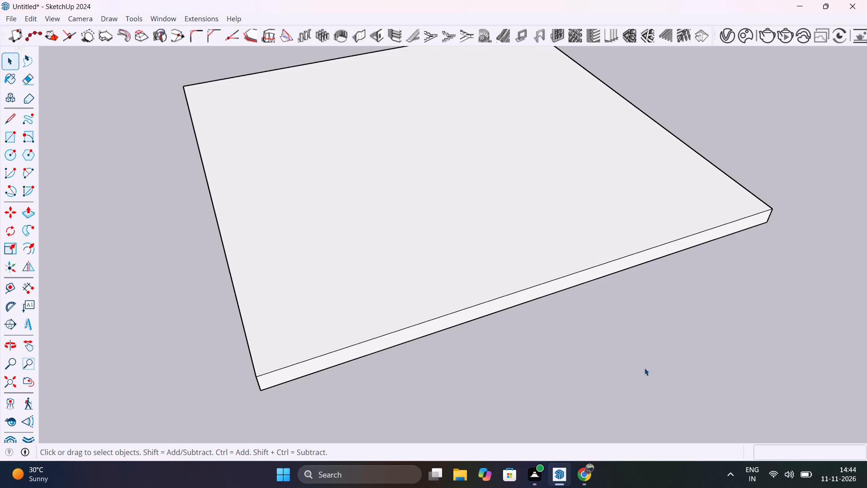
# Place Tape Measure guides 4" inside the slab's right, back and left top edges.
pyautogui.scroll(4, 644, 368)
pyautogui.scroll(-8, 644, 368)
pyautogui.moveTo(698, 255); pyautogui.dragTo(659, 251, button='middle')
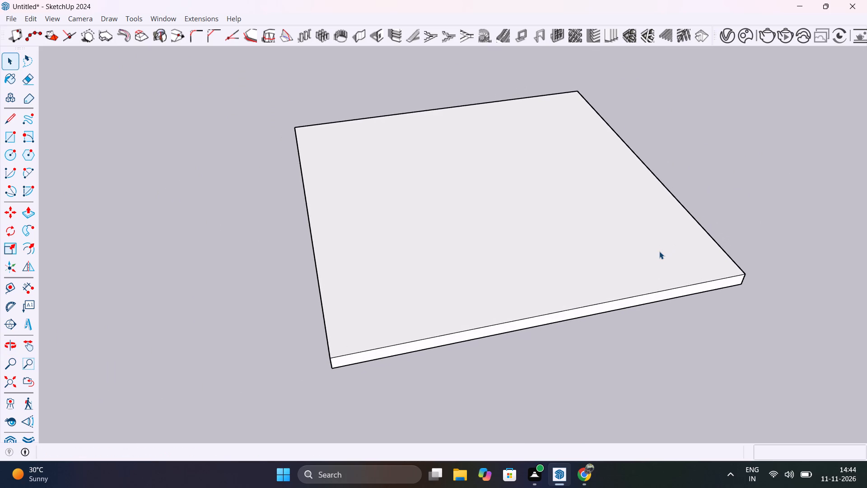
pyautogui.press('t')
pyautogui.click(692, 213)
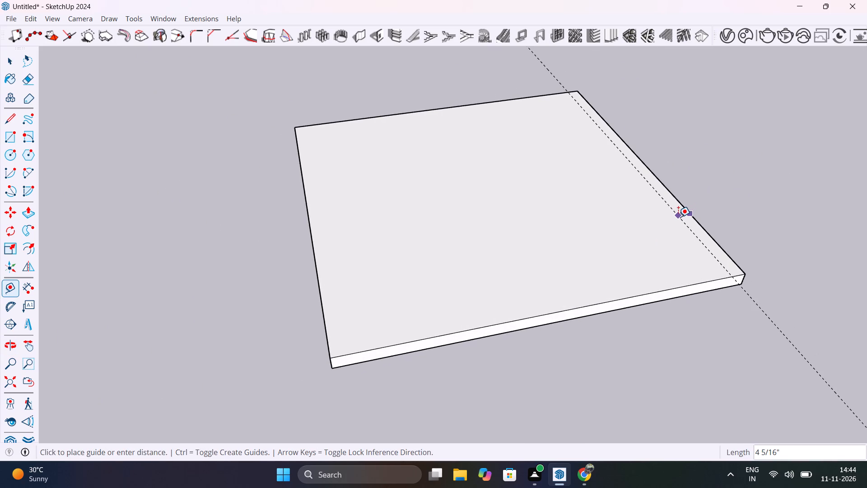
pyautogui.write('4"')
pyautogui.press('Return')
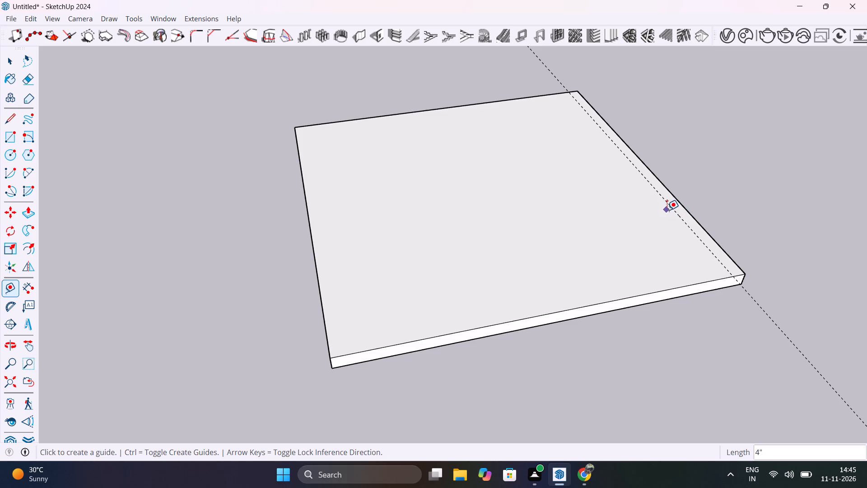
pyautogui.scroll(4, 667, 210)
pyautogui.scroll(-5, 475, 104)
pyautogui.click(464, 75)
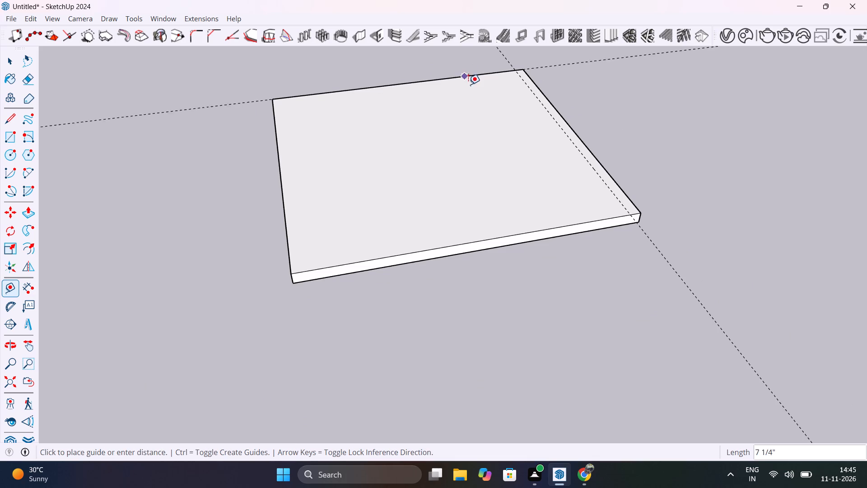
pyautogui.write('4"')
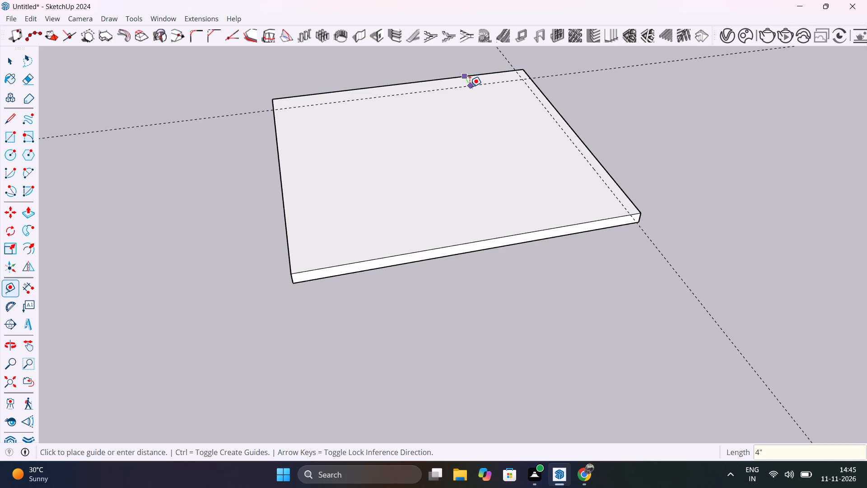
pyautogui.press('Return')
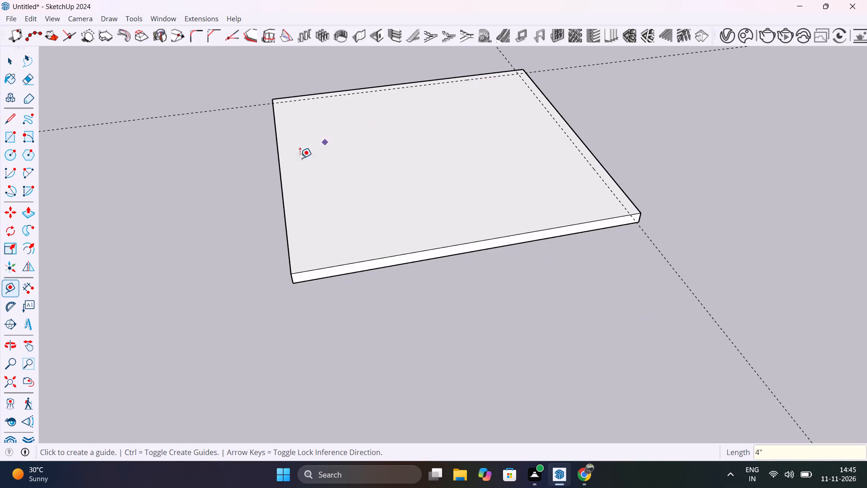
pyautogui.click(282, 173)
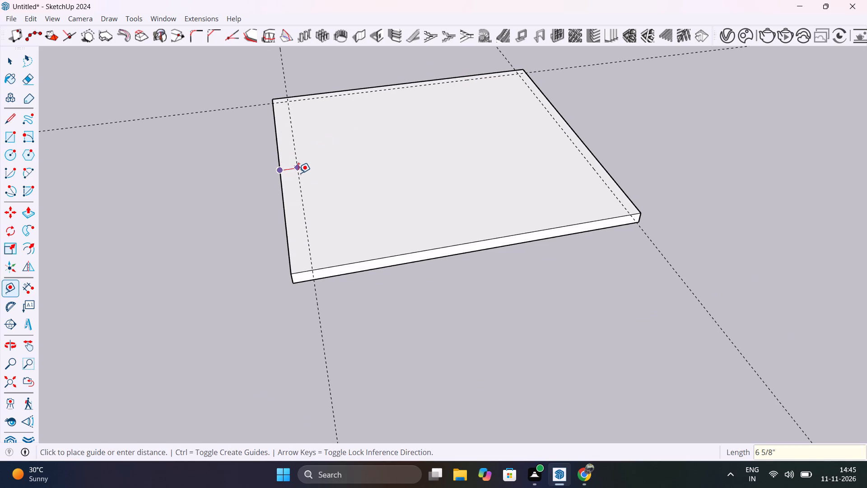
pyautogui.write('4"')
pyautogui.press('Return')
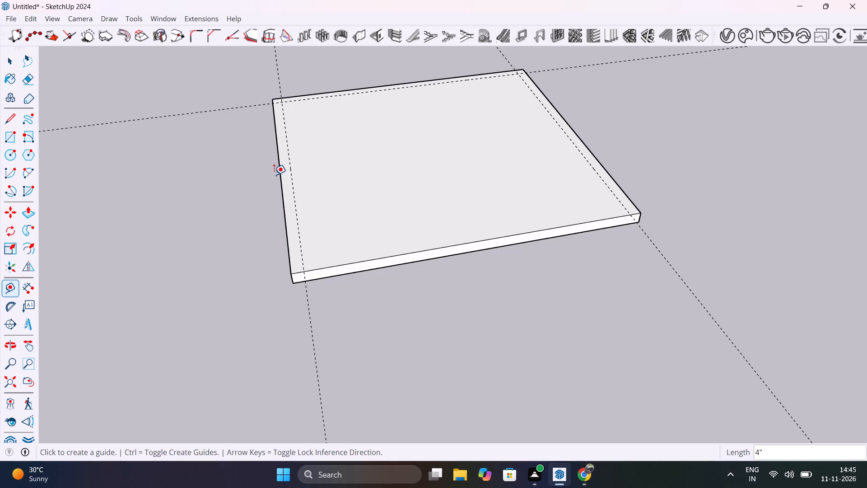
# Draw a 4" by 10' rectangle on the slab's top between the right edge and its guide, along the full edge.
pyautogui.scroll(4, 274, 175)
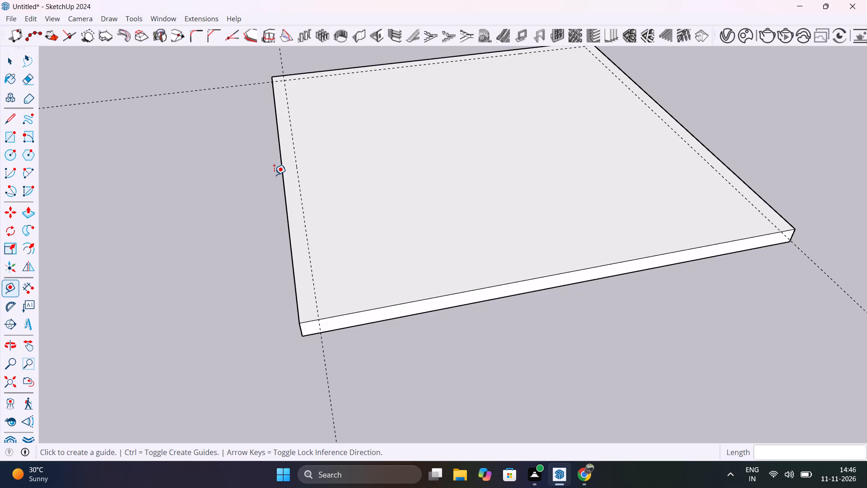
pyautogui.scroll(3, 274, 175)
pyautogui.scroll(-4, 274, 175)
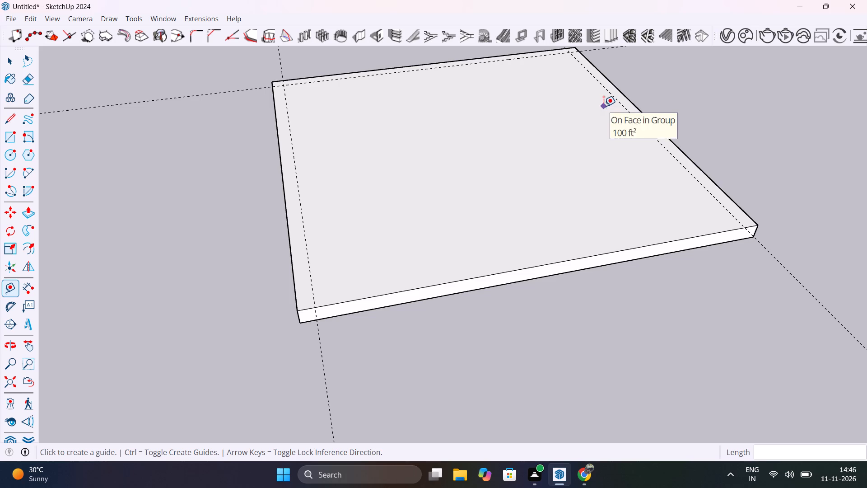
pyautogui.moveTo(604, 106); pyautogui.dragTo(335, 199, button='middle')
pyautogui.press('r')
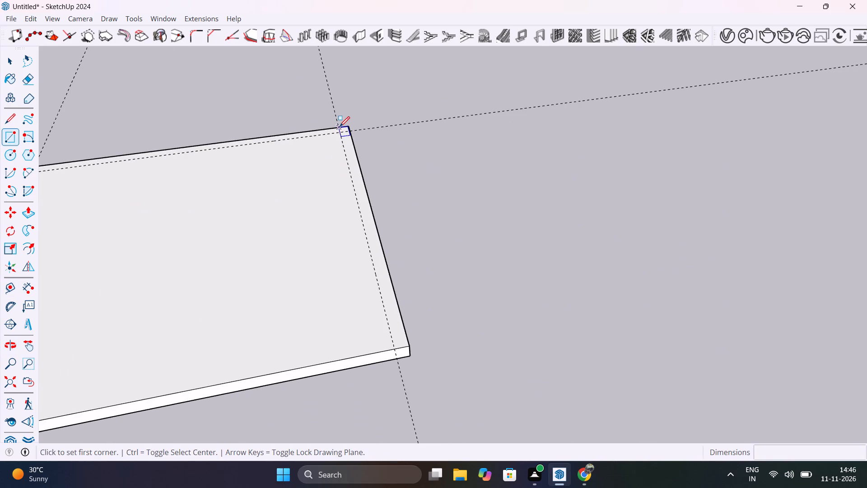
pyautogui.click(340, 127)
pyautogui.click(406, 344)
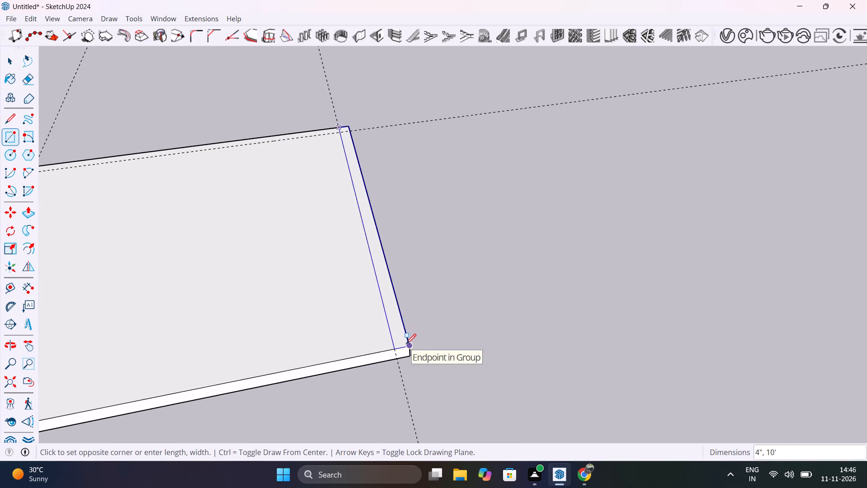
pyautogui.press('space')
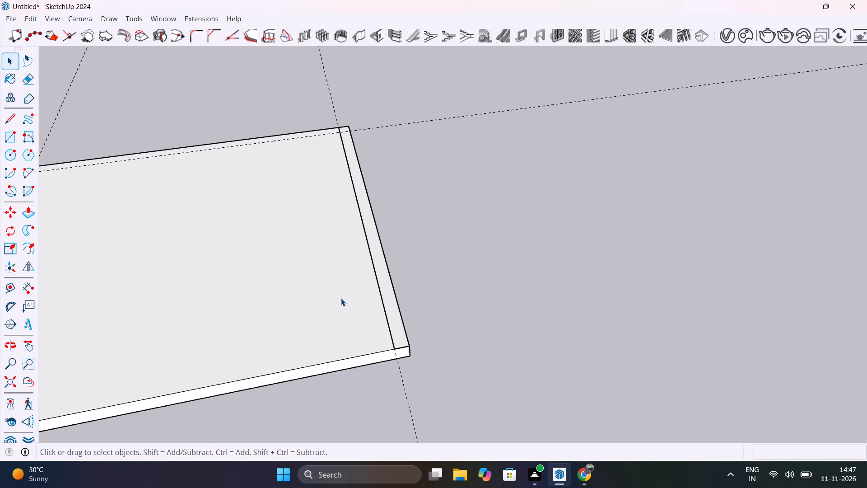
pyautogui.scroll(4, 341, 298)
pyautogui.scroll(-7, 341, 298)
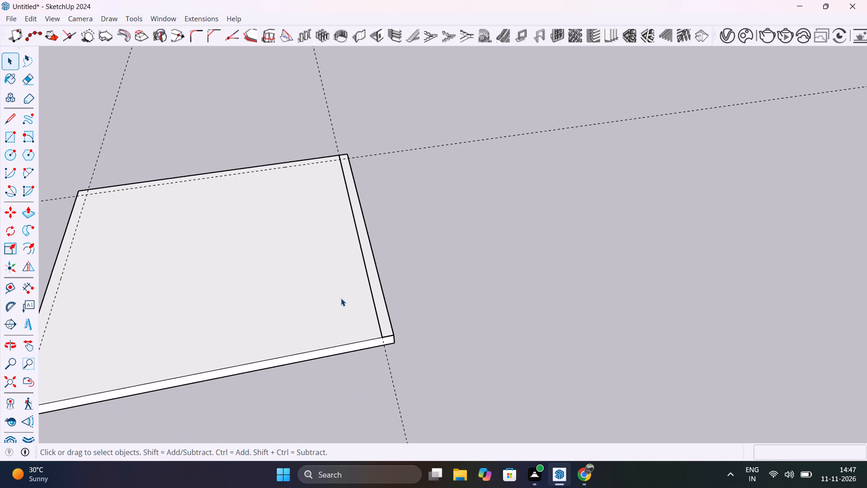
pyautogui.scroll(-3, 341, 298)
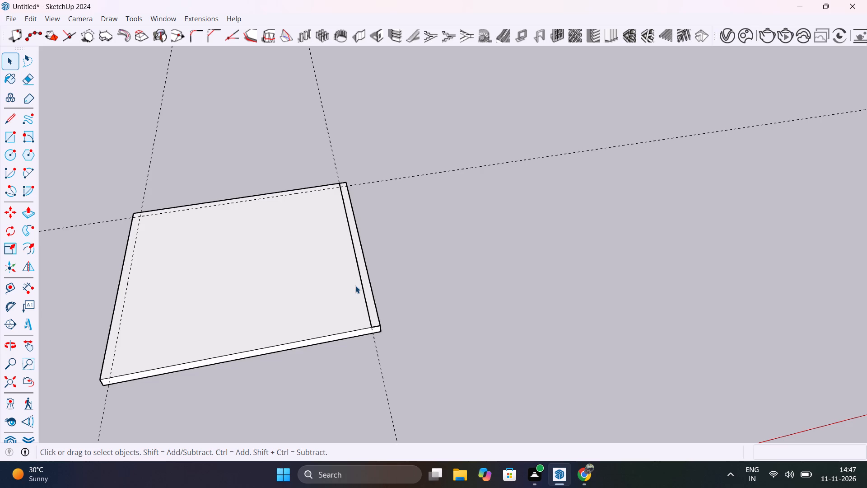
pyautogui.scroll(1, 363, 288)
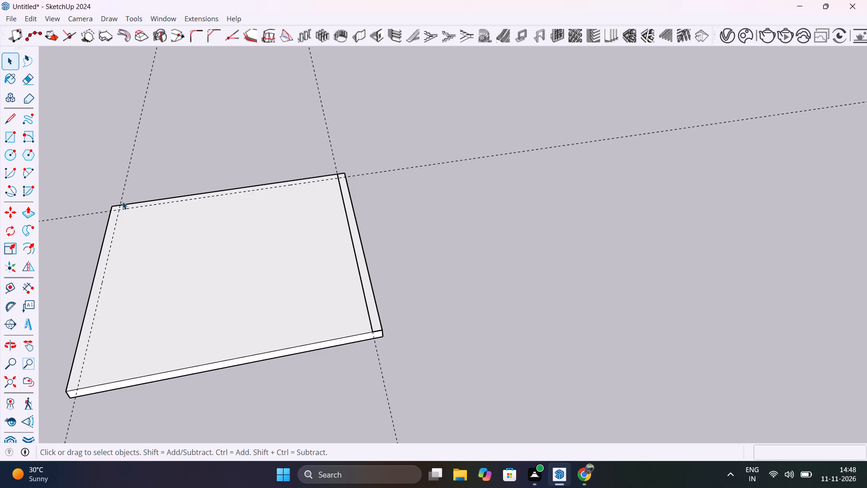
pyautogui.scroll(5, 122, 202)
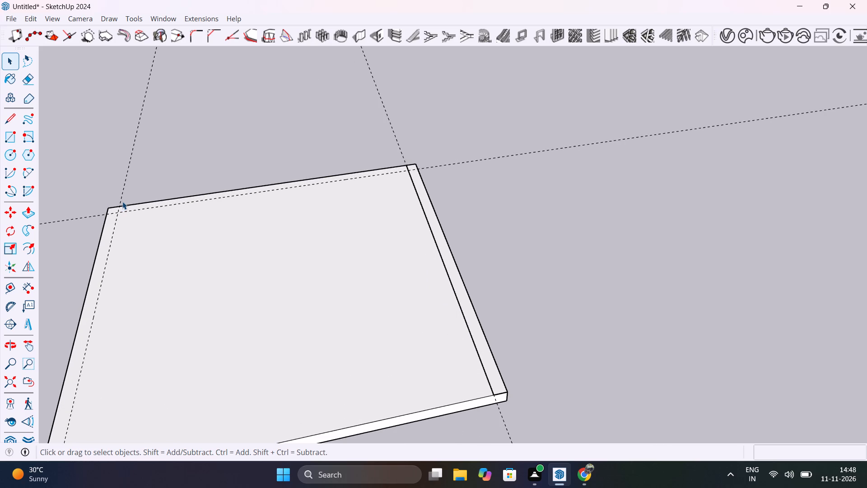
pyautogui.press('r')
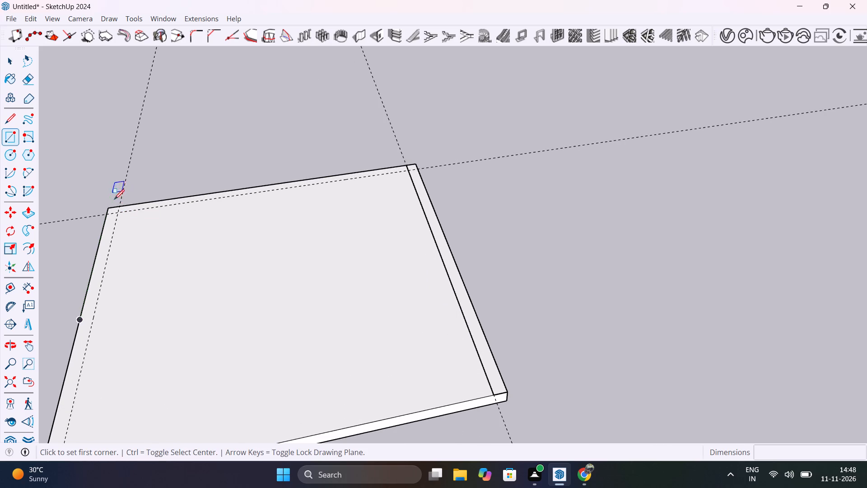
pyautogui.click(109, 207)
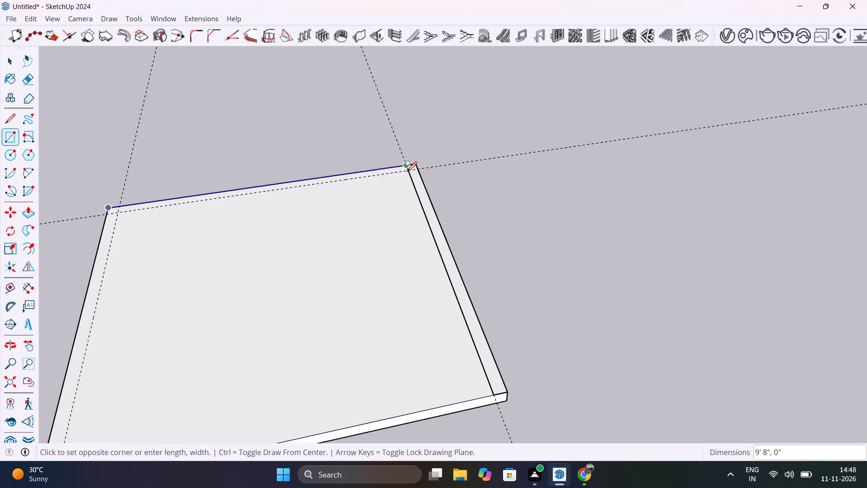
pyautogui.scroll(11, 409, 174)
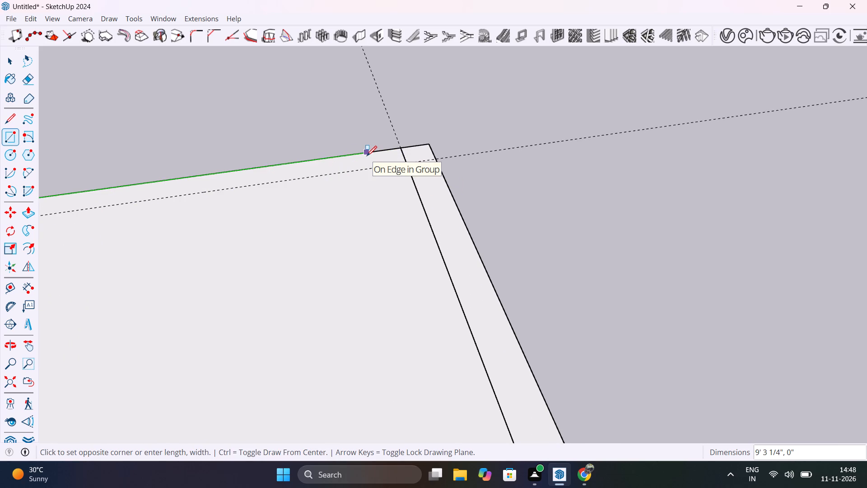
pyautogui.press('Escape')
# Select the strip rectangle along the slab's right edge with its edges and make it a group.
pyautogui.press('space')
pyautogui.tripleClick(449, 222)
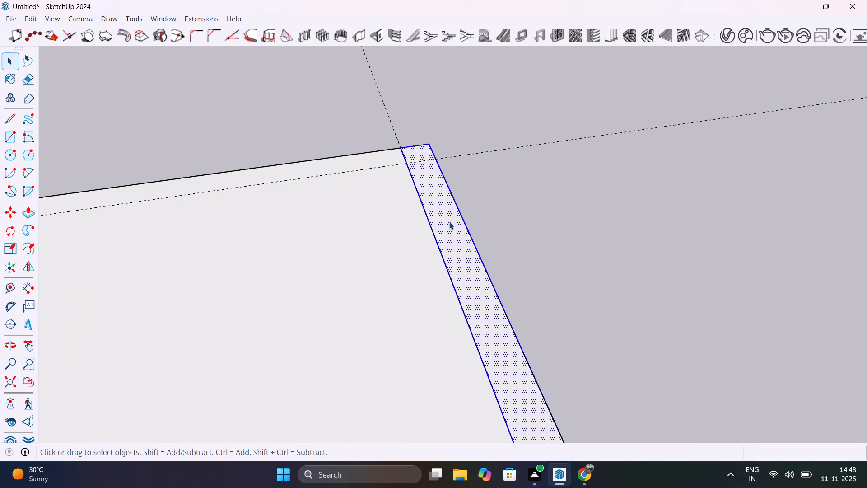
pyautogui.rightClick(449, 222)
pyautogui.click(506, 103)
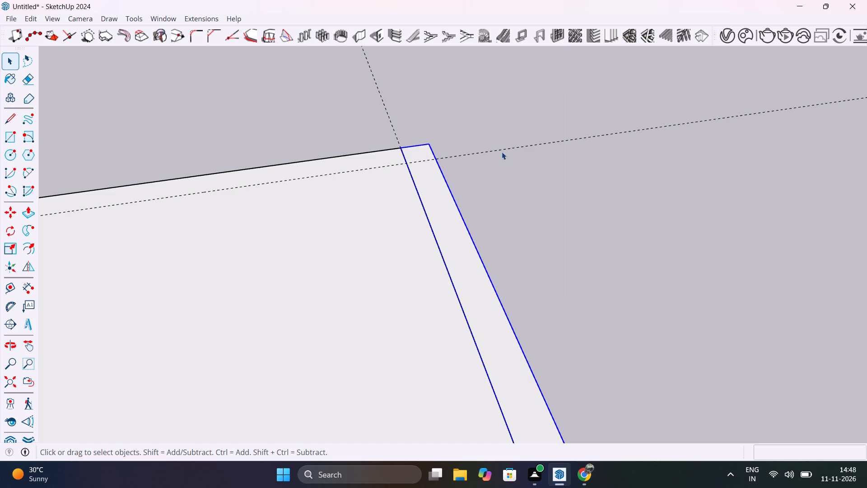
pyautogui.click(533, 230)
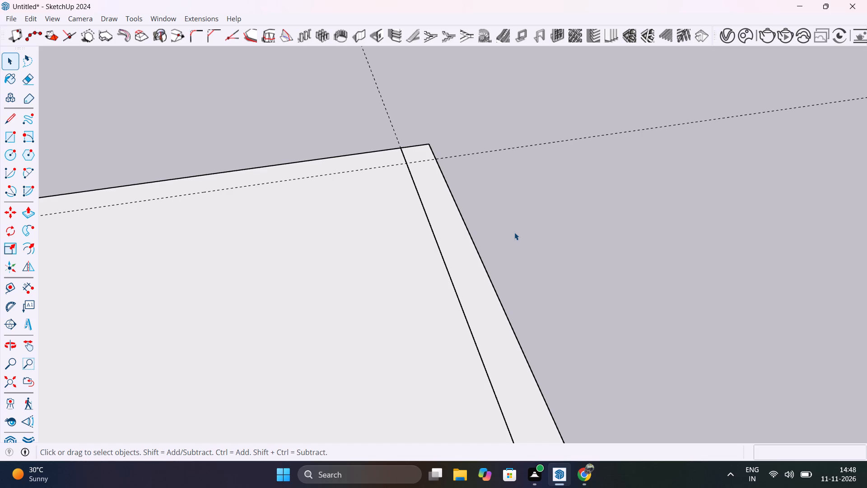
# Draw a 4" wide rectangle along the slab's back edge, from the grouped strip's inner side to the far left corner.
pyautogui.scroll(2, 514, 232)
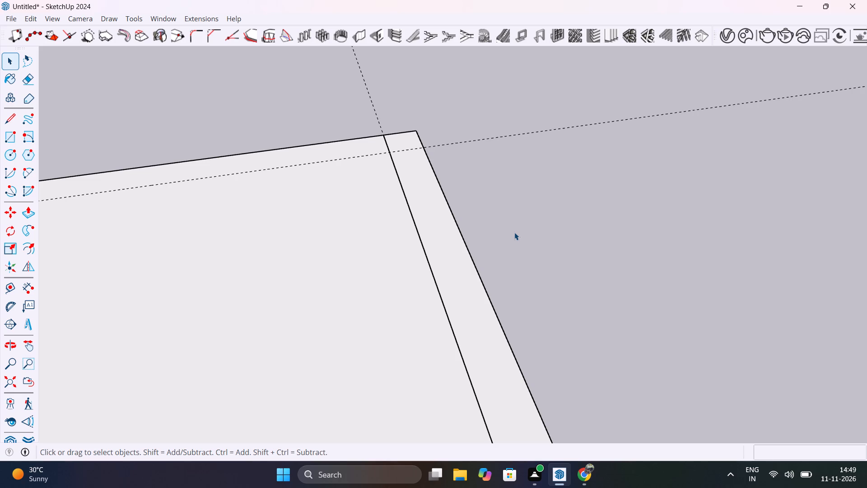
pyautogui.scroll(2, 514, 232)
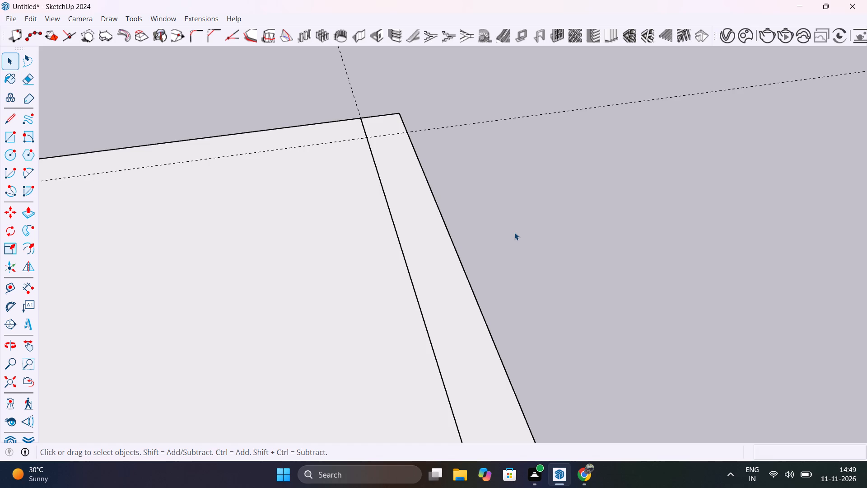
pyautogui.scroll(-7, 419, 197)
pyautogui.keyDown('shift'); pyautogui.moveTo(359, 216); pyautogui.dragTo(429, 213, button='middle'); pyautogui.keyUp('shift')
pyautogui.scroll(-5, 416, 213)
pyautogui.keyDown('shift'); pyautogui.moveTo(462, 219); pyautogui.dragTo(638, 303, button='middle'); pyautogui.keyUp('shift')
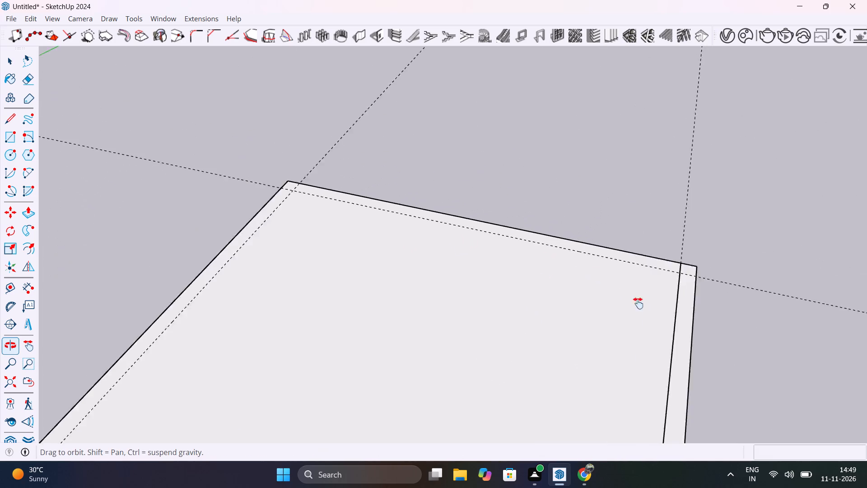
pyautogui.keyDown('shift'); pyautogui.moveTo(638, 303); pyautogui.dragTo(662, 313, button='middle'); pyautogui.keyUp('shift')
pyautogui.scroll(6, 706, 293)
pyautogui.press('r')
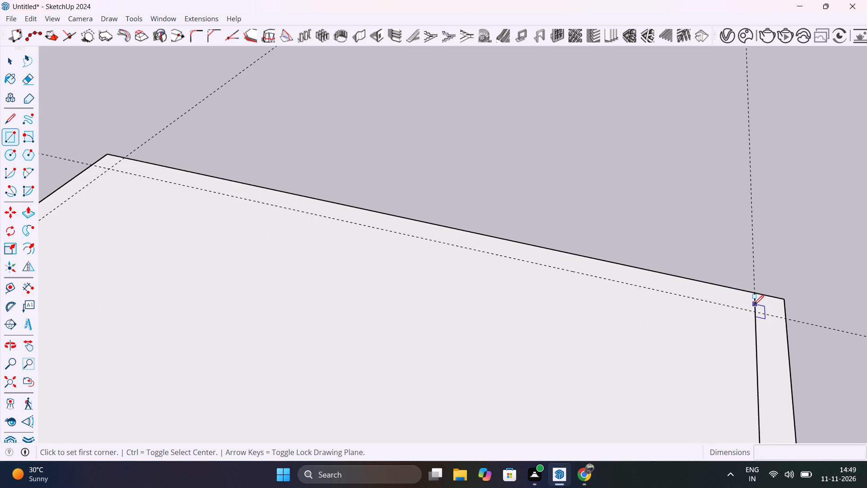
pyautogui.click(757, 310)
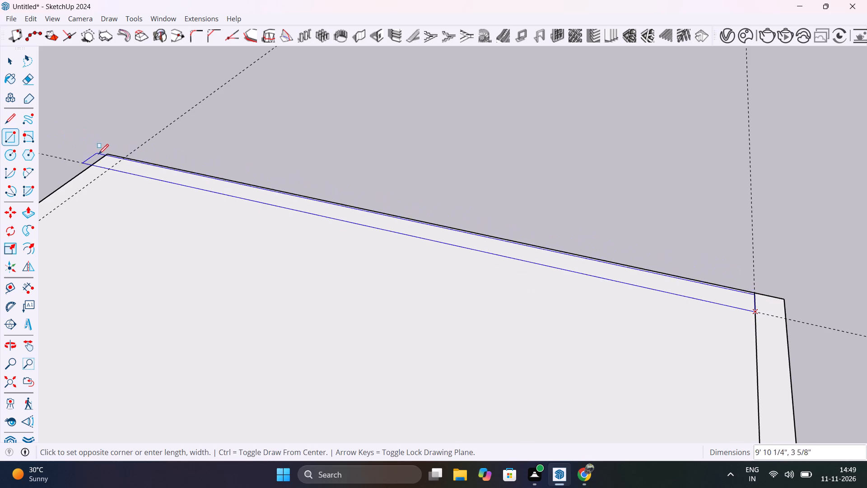
pyautogui.click(113, 158)
pyautogui.press('space')
# Open the grouped strip along the right edge and Push/Pull its face up 10' to form a wall.
pyautogui.scroll(-7, 113, 158)
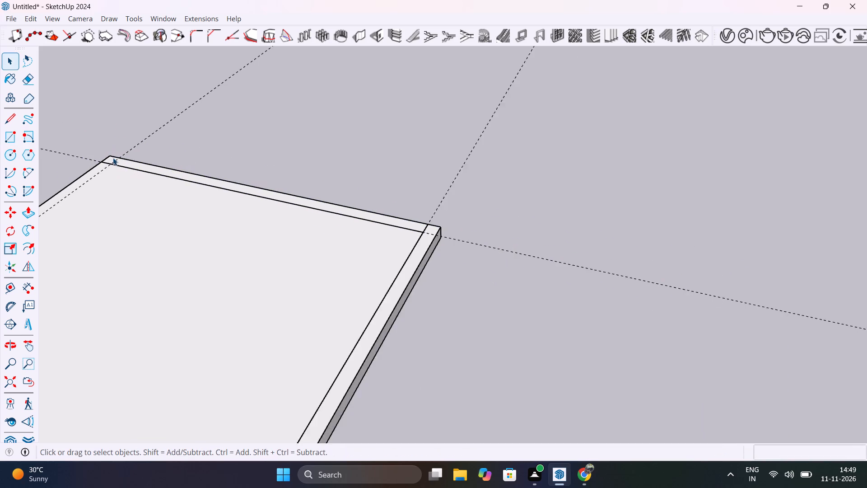
pyautogui.scroll(-6, 113, 158)
pyautogui.moveTo(256, 227); pyautogui.dragTo(489, 267, button='middle')
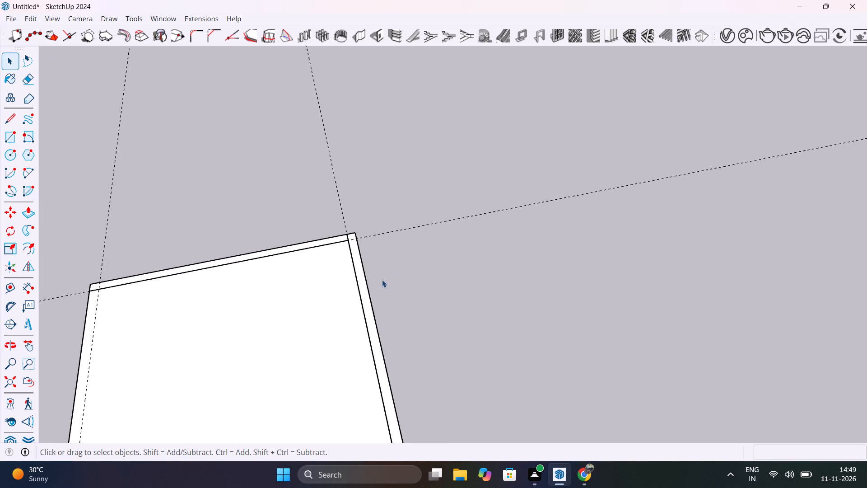
pyautogui.scroll(11, 380, 282)
pyautogui.click(334, 274)
pyautogui.tripleClick(334, 274)
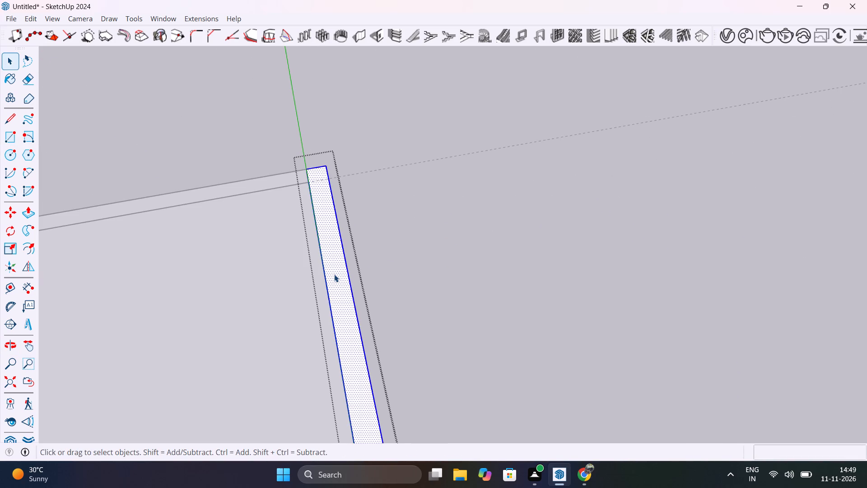
pyautogui.press('p')
pyautogui.click(334, 274)
pyautogui.write("10'")
pyautogui.press('Return')
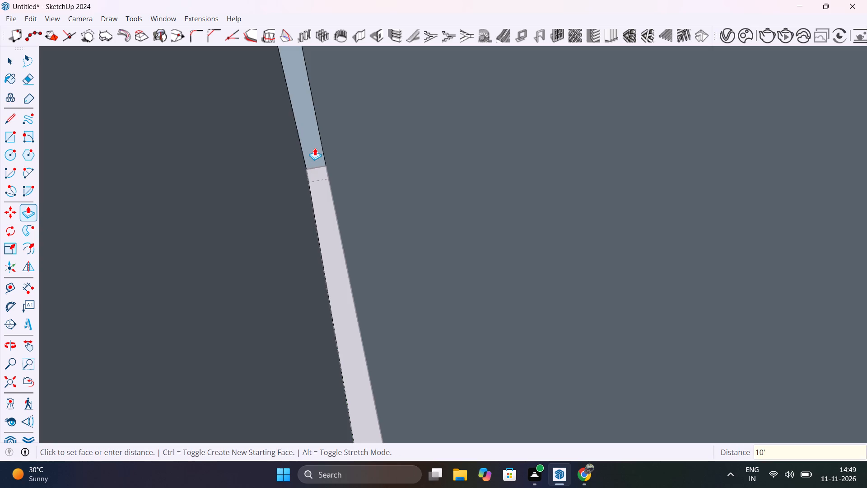
pyautogui.press('space')
pyautogui.scroll(-14, 315, 85)
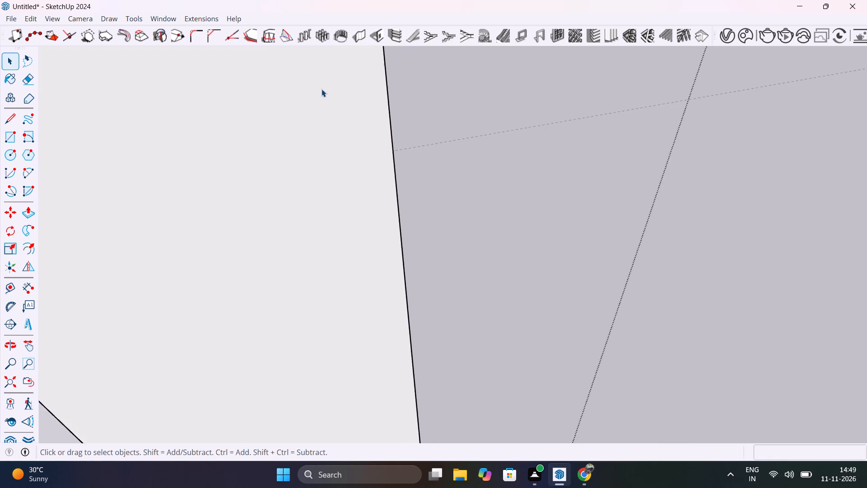
pyautogui.scroll(-15, 322, 89)
# Start saving the model and browse to the SketchUp folder under SANATH, 1.PROJECTS on Local Disk (D:).
pyautogui.hotkey('ctrl', 's')
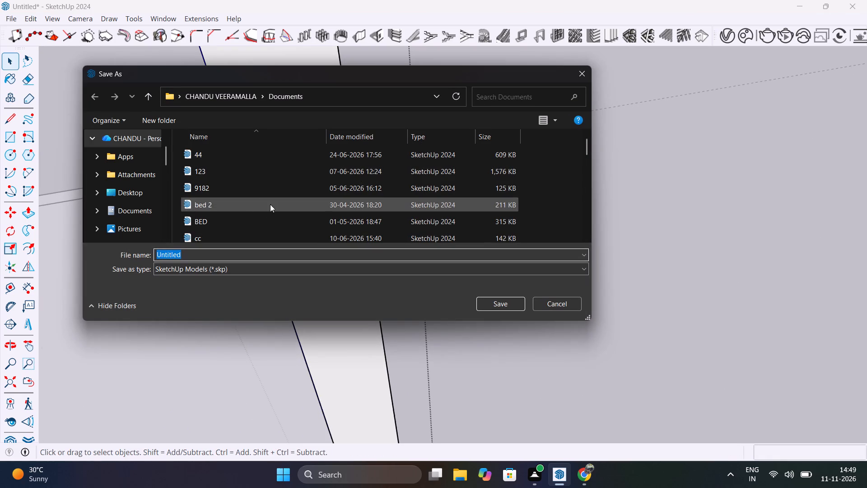
pyautogui.scroll(3, 139, 204)
pyautogui.scroll(-5, 139, 204)
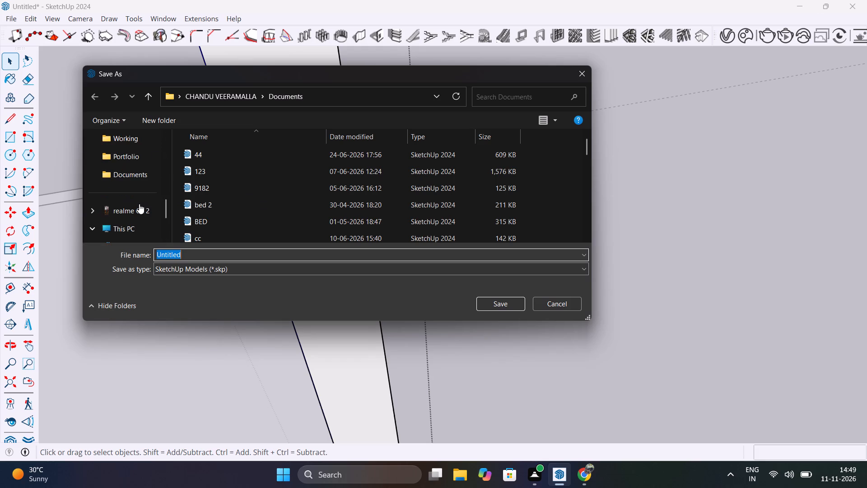
pyautogui.scroll(-2, 139, 204)
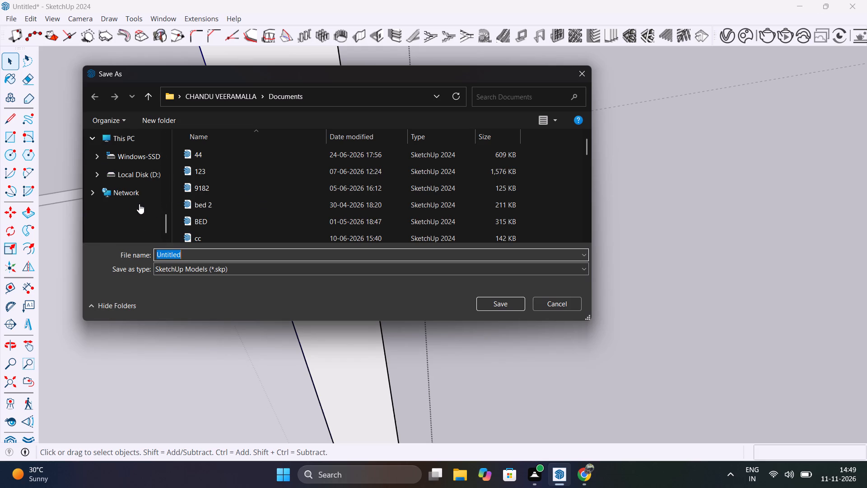
pyautogui.scroll(1, 139, 204)
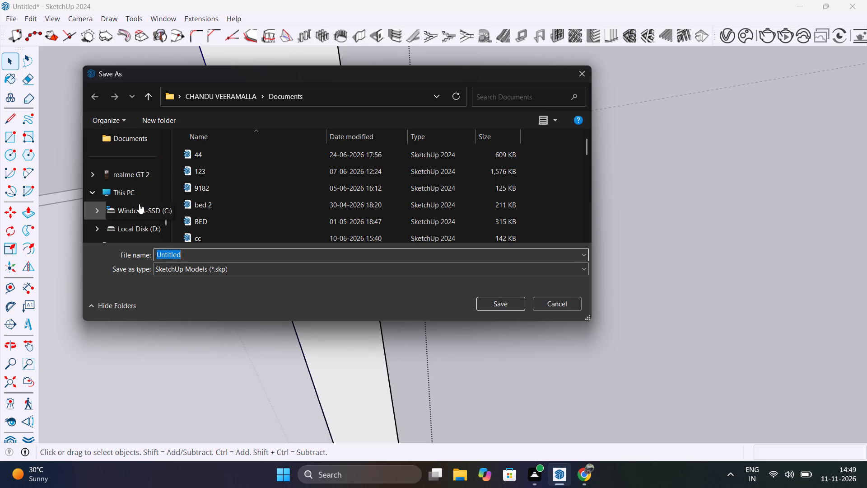
pyautogui.scroll(1, 139, 204)
pyautogui.scroll(-1, 139, 204)
pyautogui.doubleClick(142, 190)
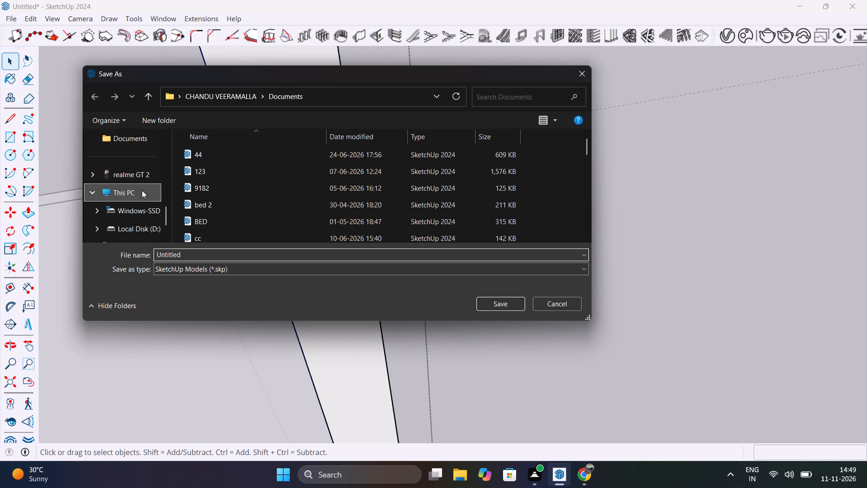
pyautogui.doubleClick(400, 147)
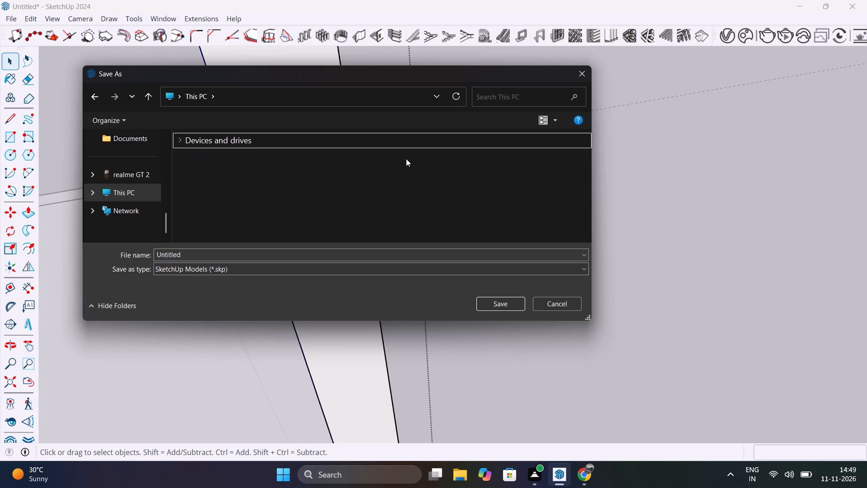
pyautogui.scroll(2, 406, 159)
pyautogui.click(422, 133)
pyautogui.doubleClick(423, 137)
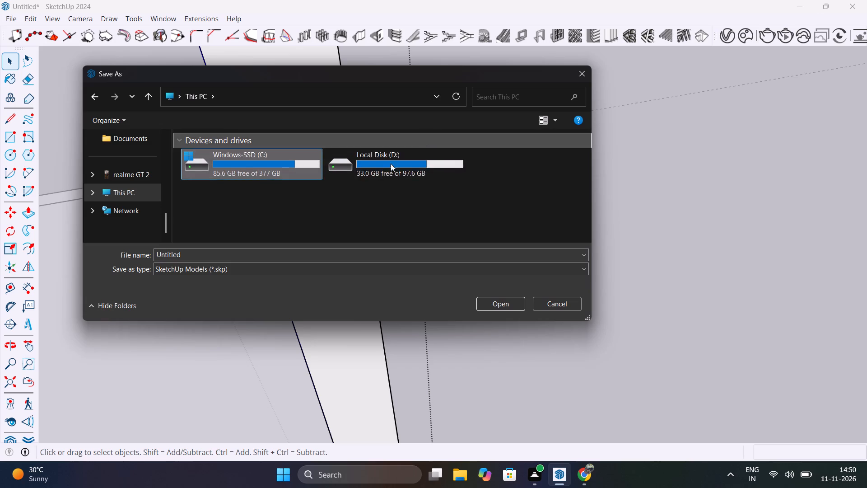
pyautogui.doubleClick(391, 169)
pyautogui.scroll(-3, 358, 168)
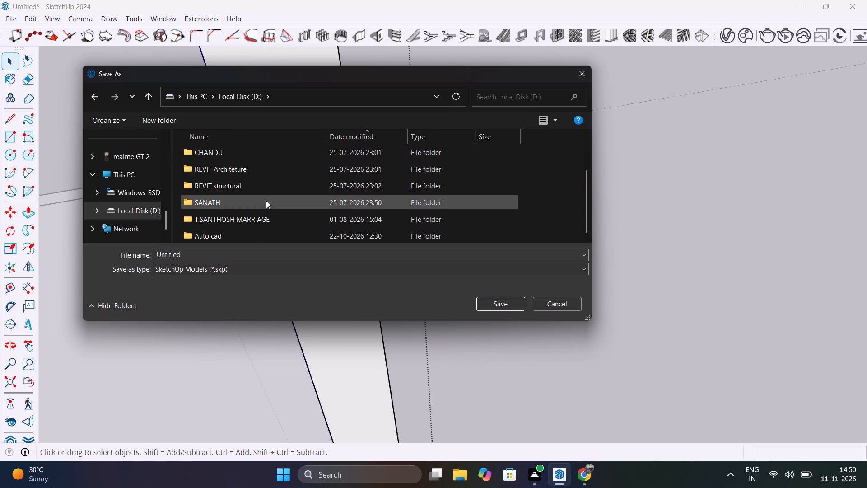
pyautogui.doubleClick(266, 201)
pyautogui.doubleClick(272, 169)
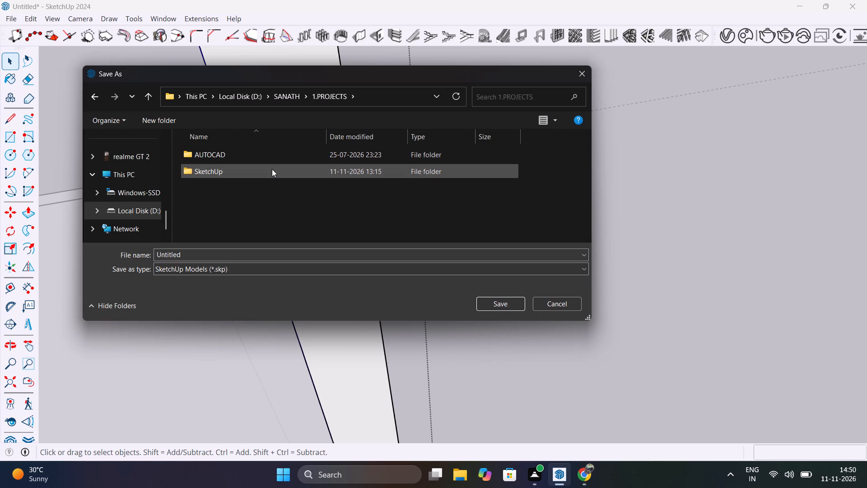
pyautogui.doubleClick(272, 169)
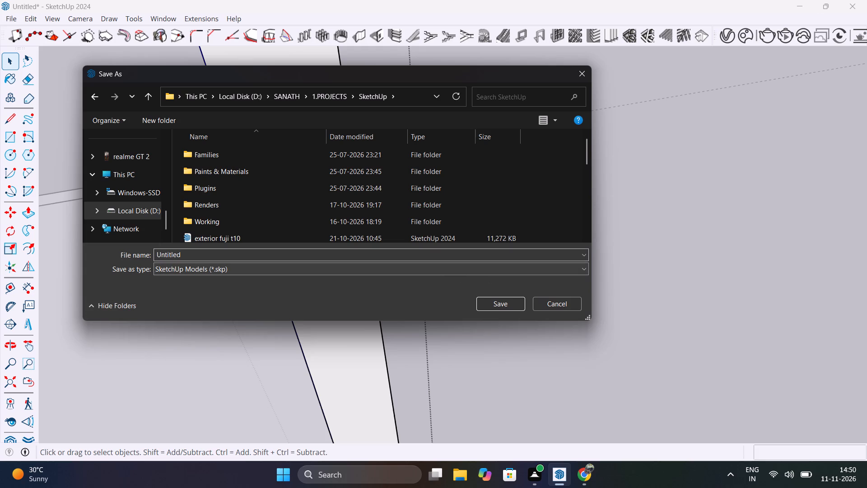
# Replace the default file name with one beginning "luxury kitchen fuji t".
pyautogui.click(418, 256)
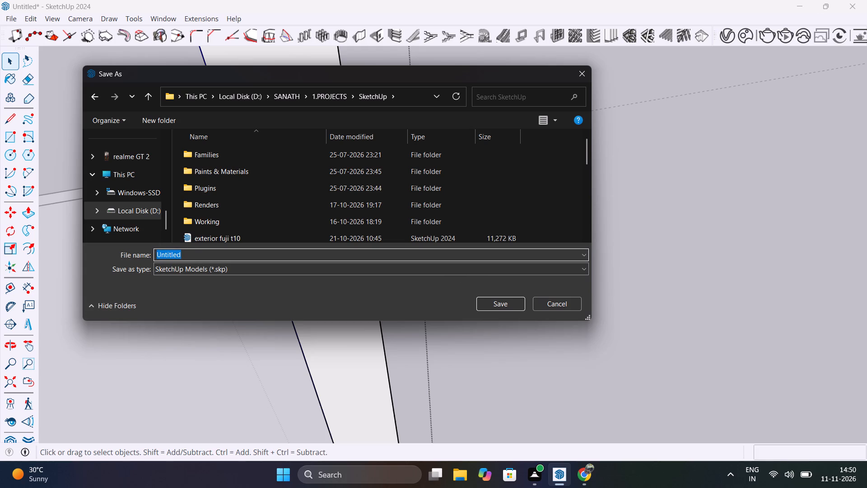
pyautogui.press('BackSpace')
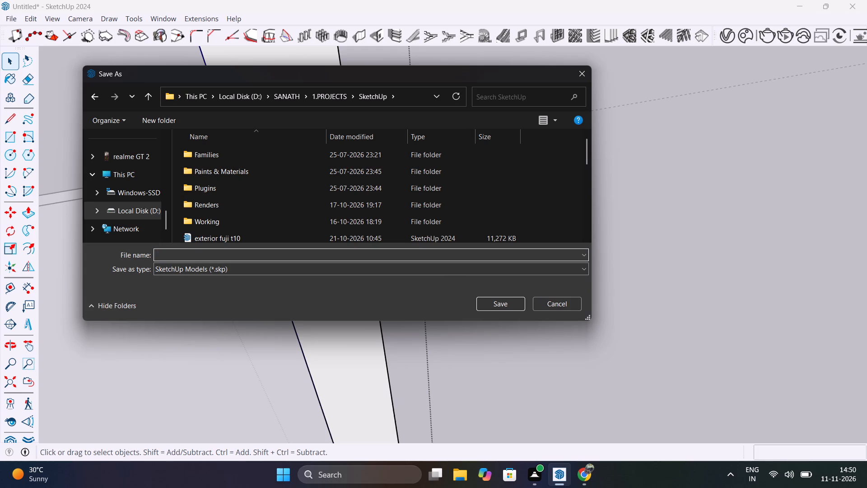
pyautogui.write('lux')
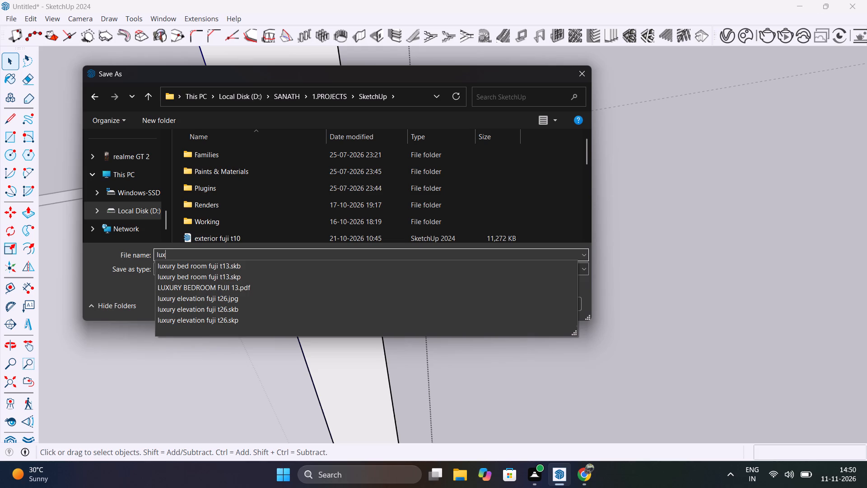
pyautogui.write('ury kitchen')
pyautogui.press('space')
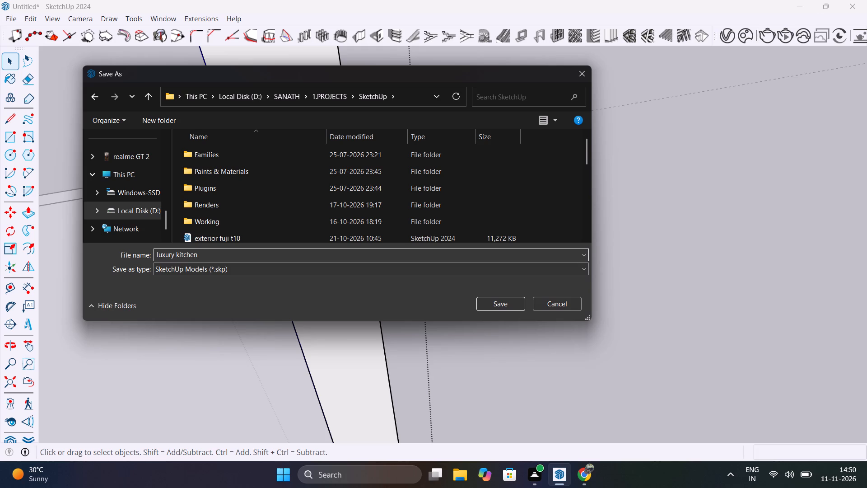
pyautogui.write('fuji')
pyautogui.press('space')
pyautogui.press('t')
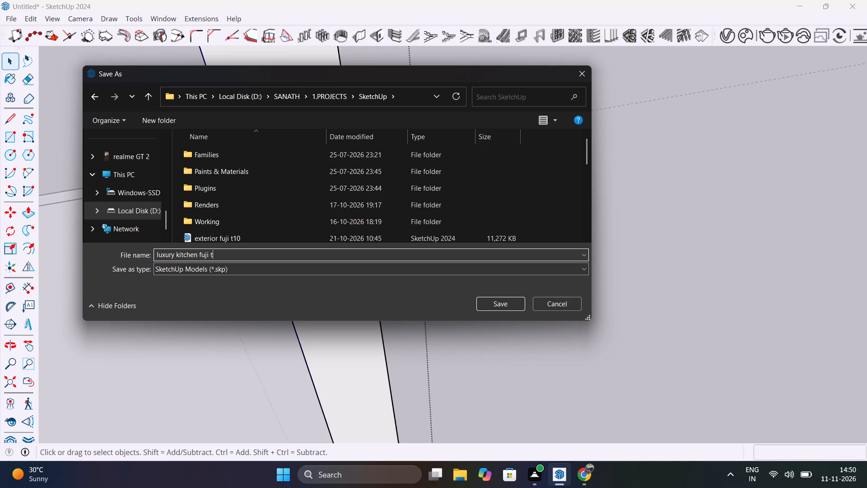
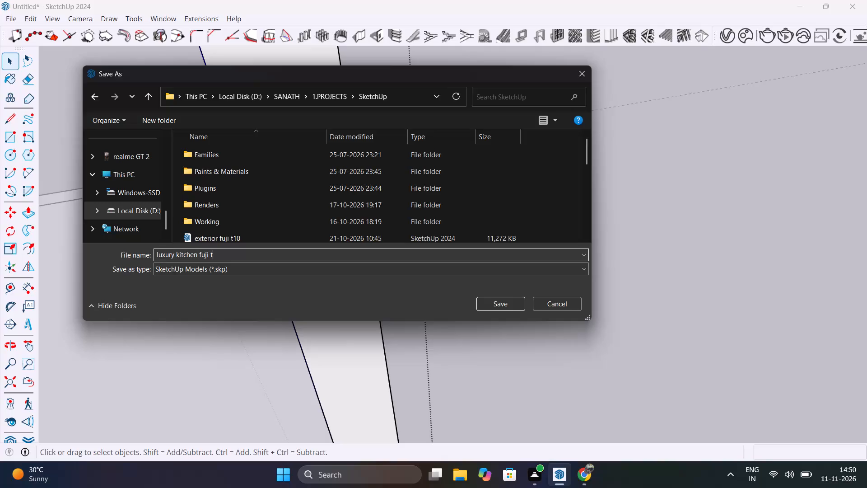
# Complete the file name as "luxury kitchen fuji t27" and save the model in the SketchUp folder.
pyautogui.write('27')
pyautogui.click(492, 302)
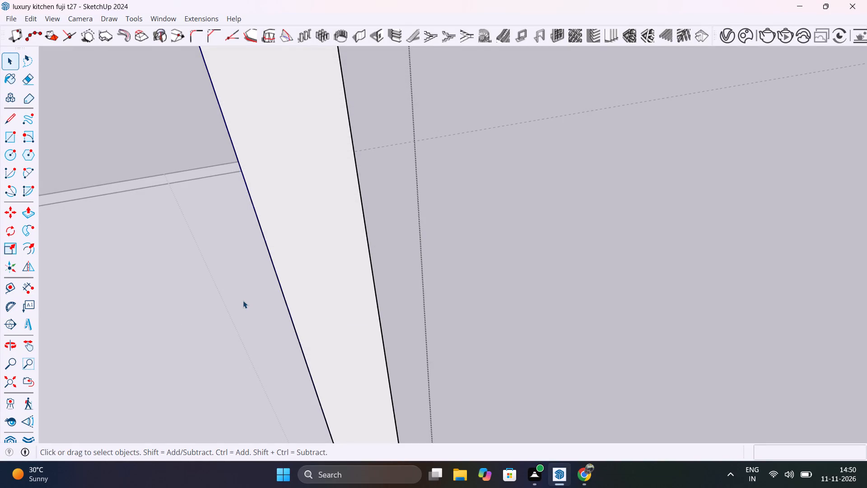
# Group the narrow strip face along the slab's back edge together with its edges.
pyautogui.scroll(-16, 243, 300)
pyautogui.keyDown('shift'); pyautogui.moveTo(270, 332); pyautogui.dragTo(435, 267, button='middle'); pyautogui.keyUp('shift')
pyautogui.click(593, 255)
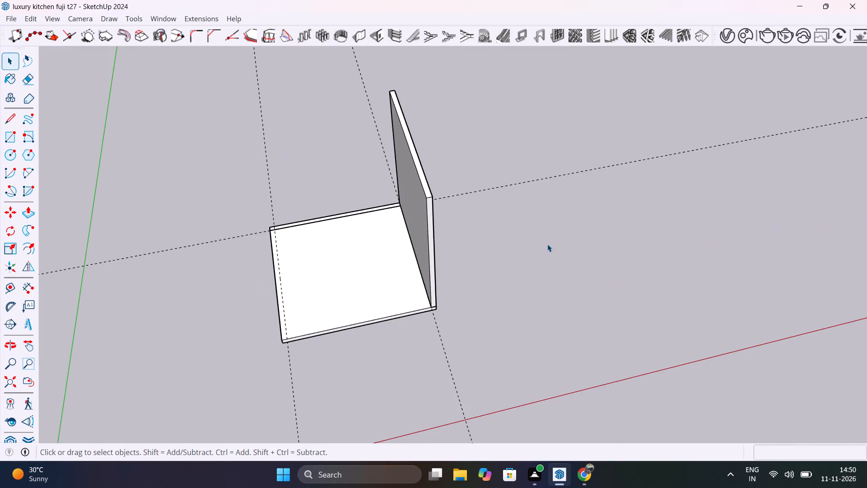
pyautogui.scroll(12, 264, 205)
pyautogui.keyDown('shift'); pyautogui.moveTo(311, 238); pyautogui.dragTo(367, 292, button='middle'); pyautogui.keyUp('shift')
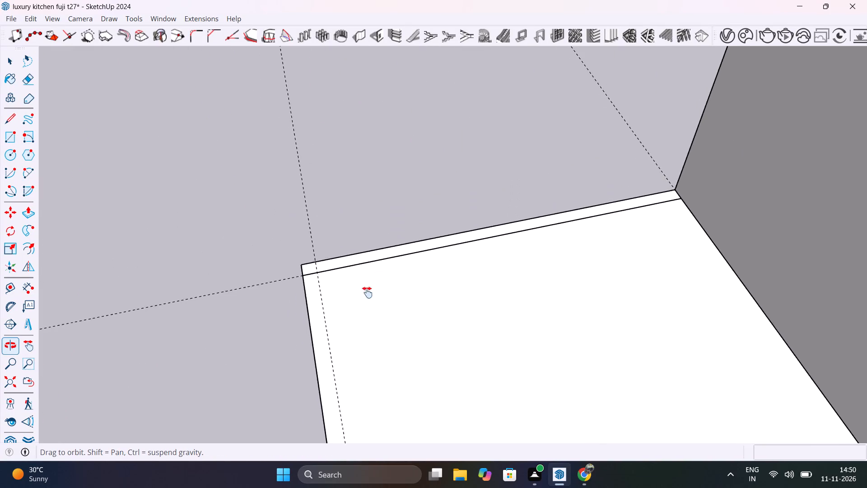
pyautogui.keyDown('shift'); pyautogui.moveTo(367, 292); pyautogui.dragTo(350, 302, button='middle'); pyautogui.keyUp('shift')
pyautogui.press('r')
pyautogui.press('space')
pyautogui.click(382, 258)
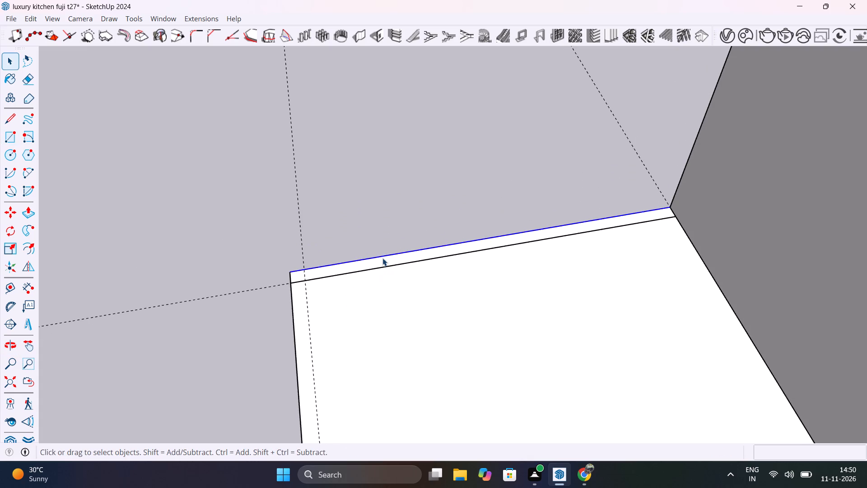
pyautogui.doubleClick(384, 259)
pyautogui.rightClick(384, 259)
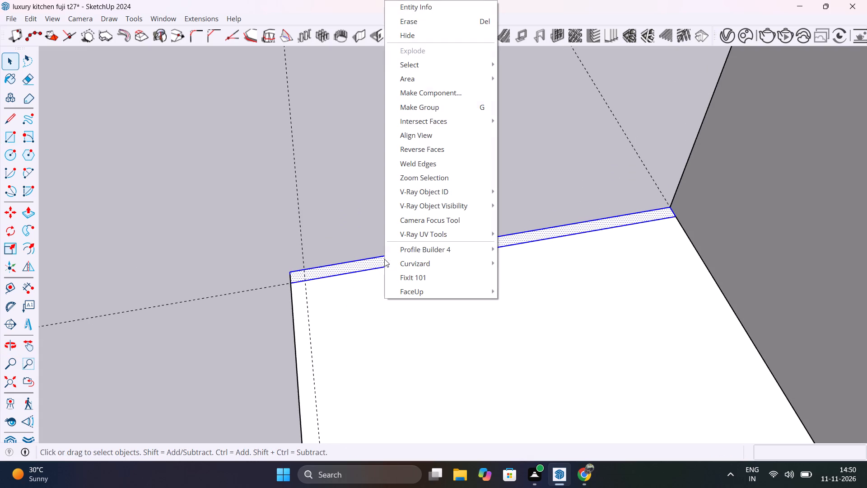
pyautogui.click(452, 109)
# Open the grouped back strip and Push/Pull its face up 10', matching the height of the right wall.
pyautogui.scroll(3, 498, 251)
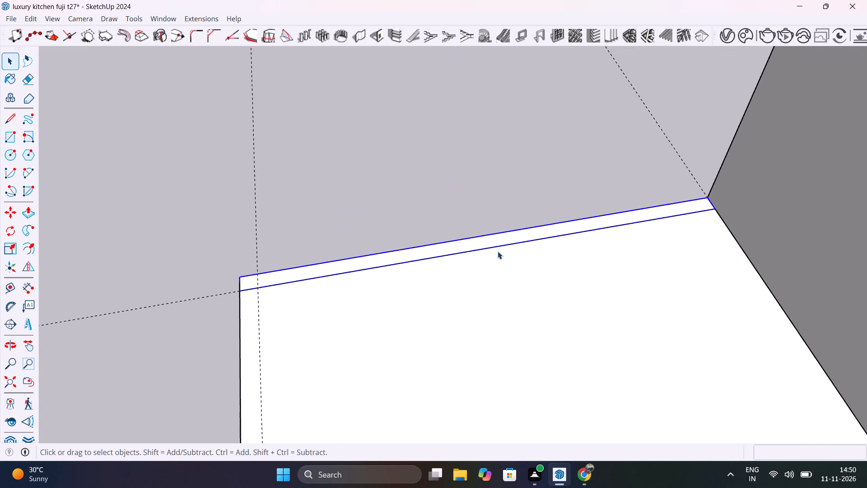
pyautogui.doubleClick(505, 238)
pyautogui.click(505, 238)
pyautogui.press('p')
pyautogui.click(505, 238)
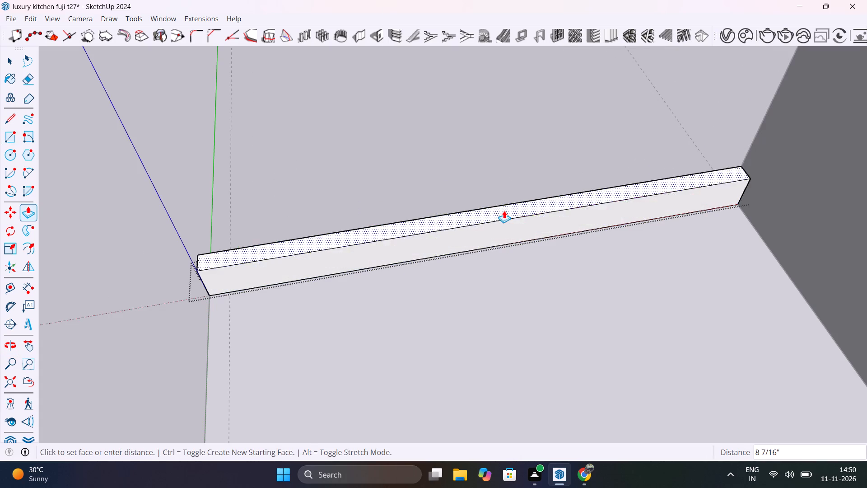
pyautogui.scroll(-19, 504, 211)
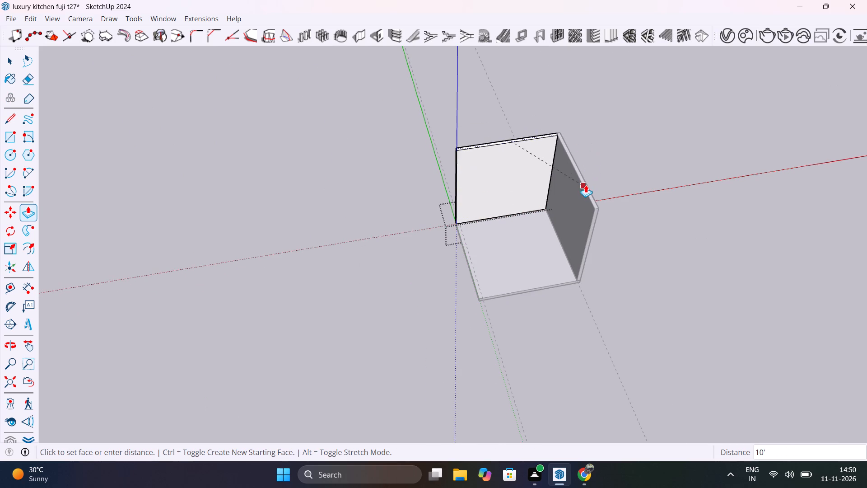
pyautogui.click(586, 185)
pyautogui.press('space')
pyautogui.click(362, 226)
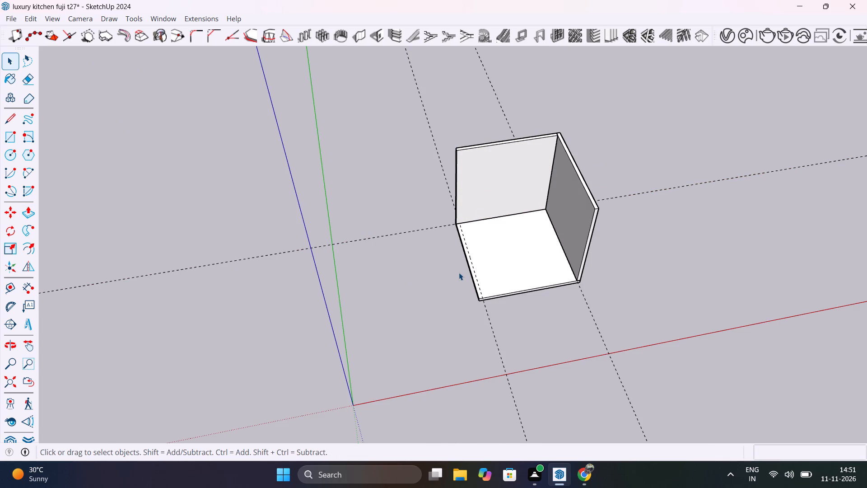
# Draw a 9' 8" long rectangle along the slab's left edge, from the back wall's inner corner to the guide at the front edge.
pyautogui.scroll(15, 460, 246)
pyautogui.moveTo(497, 300); pyautogui.dragTo(490, 297, button='middle')
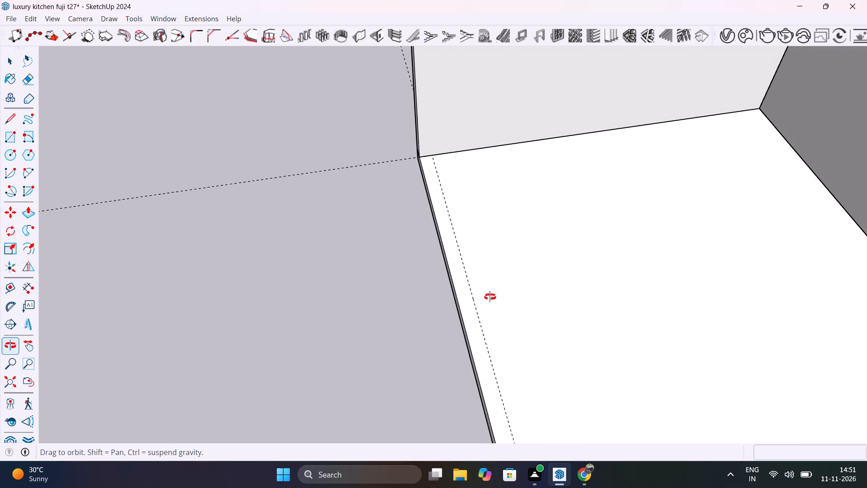
pyautogui.moveTo(490, 297); pyautogui.dragTo(414, 279, button='middle')
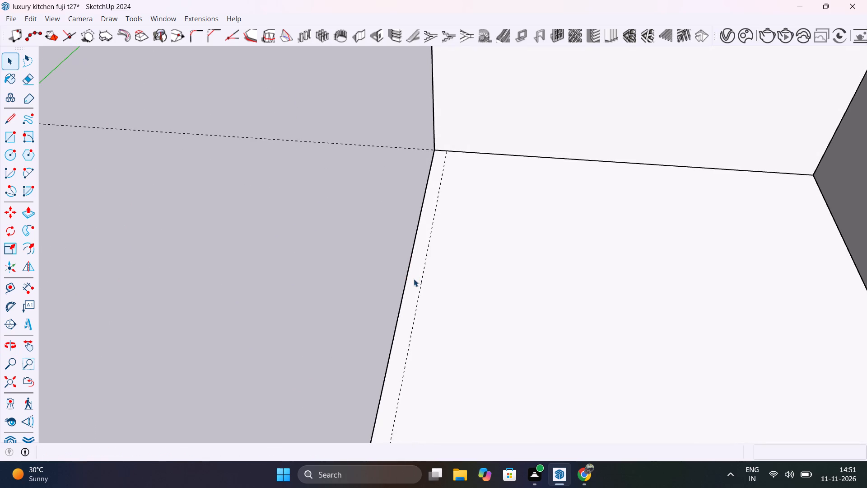
pyautogui.press('r')
pyautogui.click(436, 148)
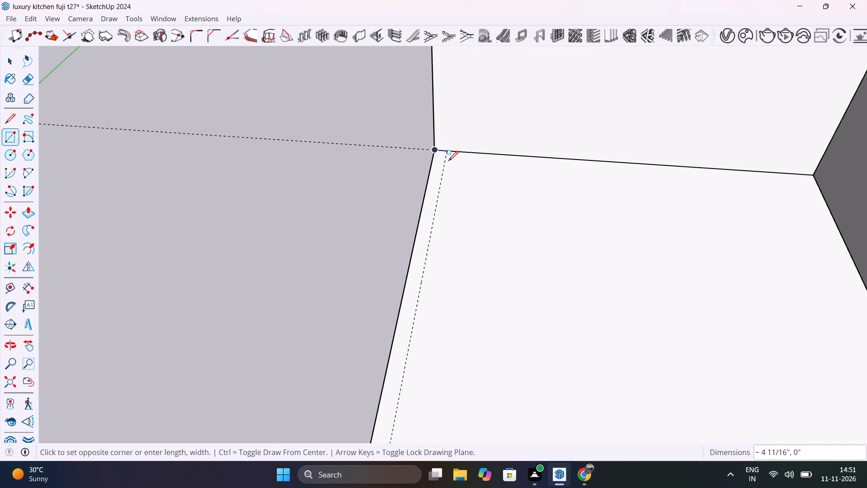
pyautogui.scroll(-12, 448, 161)
pyautogui.scroll(7, 434, 240)
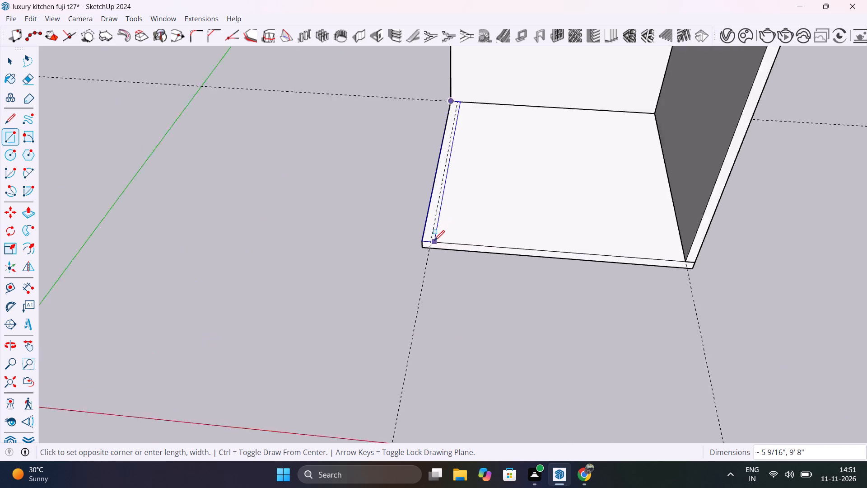
pyautogui.scroll(3, 434, 240)
pyautogui.click(430, 244)
pyautogui.press('space')
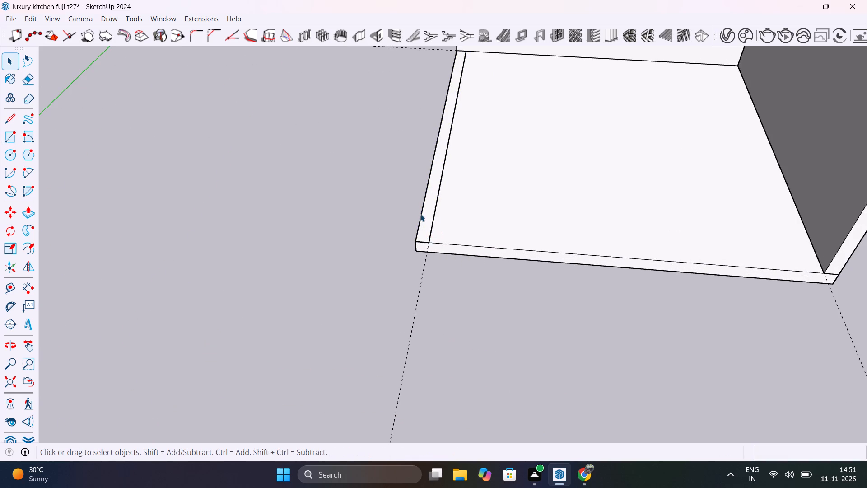
# Group the rectangular strip along the slab's left edge together with its edges.
pyautogui.doubleClick(429, 216)
pyautogui.rightClick(429, 216)
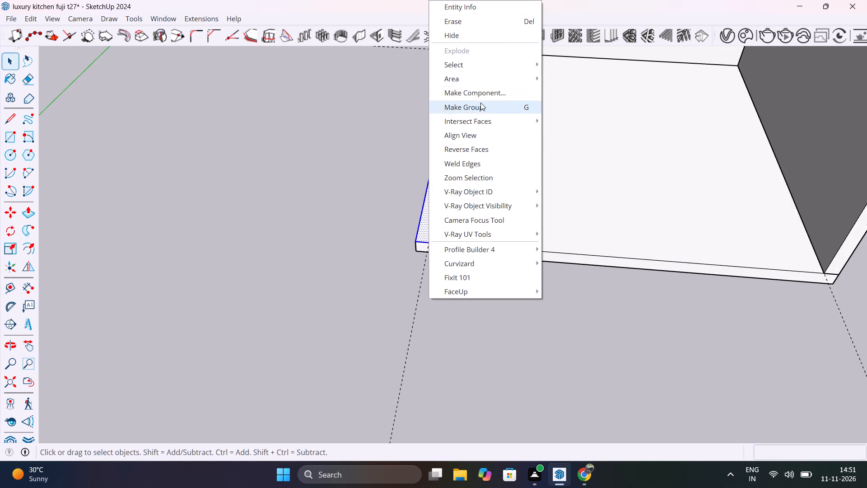
pyautogui.click(480, 103)
# Open the grouped left strip and Push/Pull its face up 10', level with the opposite wall, then close the group.
pyautogui.click(426, 212)
pyautogui.doubleClick(426, 212)
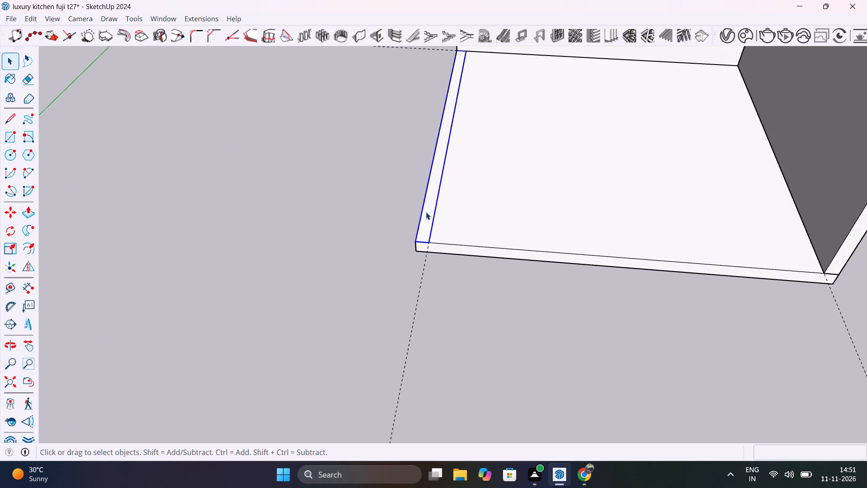
pyautogui.click(426, 212)
pyautogui.press('p')
pyautogui.click(426, 212)
pyautogui.scroll(-2, 445, 161)
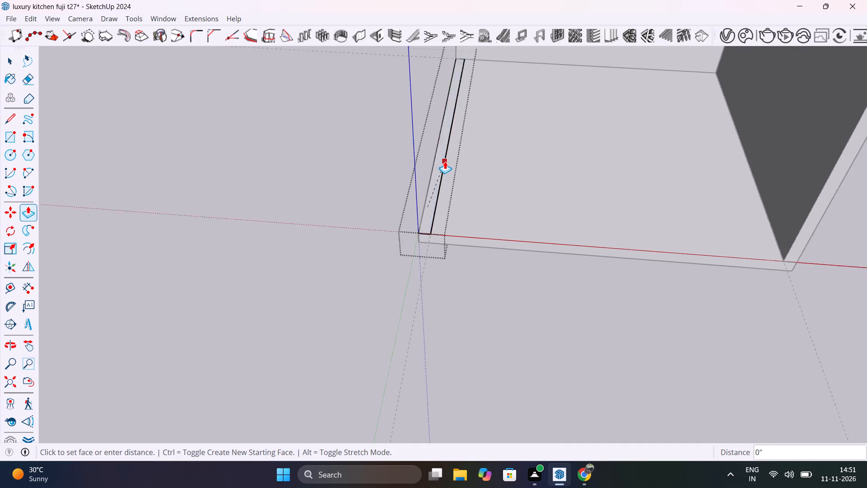
pyautogui.scroll(-12, 445, 161)
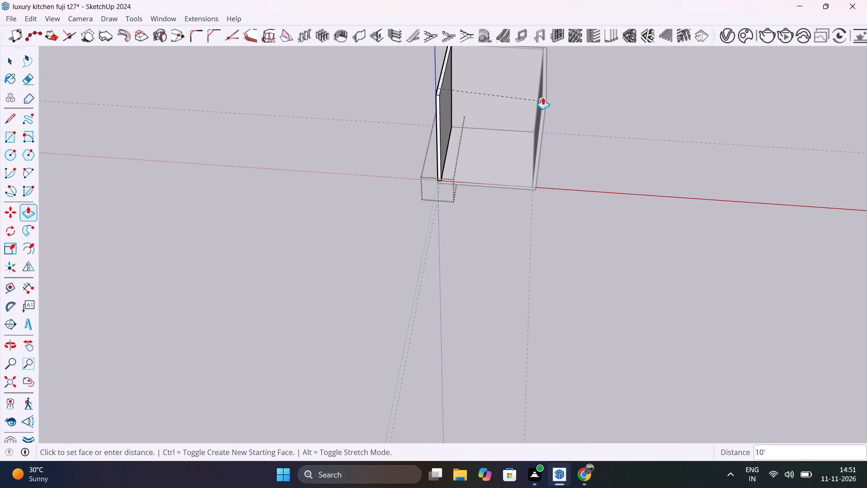
pyautogui.click(543, 97)
pyautogui.press('space')
pyautogui.click(495, 230)
# Save the model with its three walls.
pyautogui.scroll(-1, 442, 178)
pyautogui.keyDown('shift'); pyautogui.moveTo(453, 195); pyautogui.dragTo(439, 316, button='middle'); pyautogui.keyUp('shift')
pyautogui.scroll(-1, 476, 298)
pyautogui.hotkey('ctrl', 's')
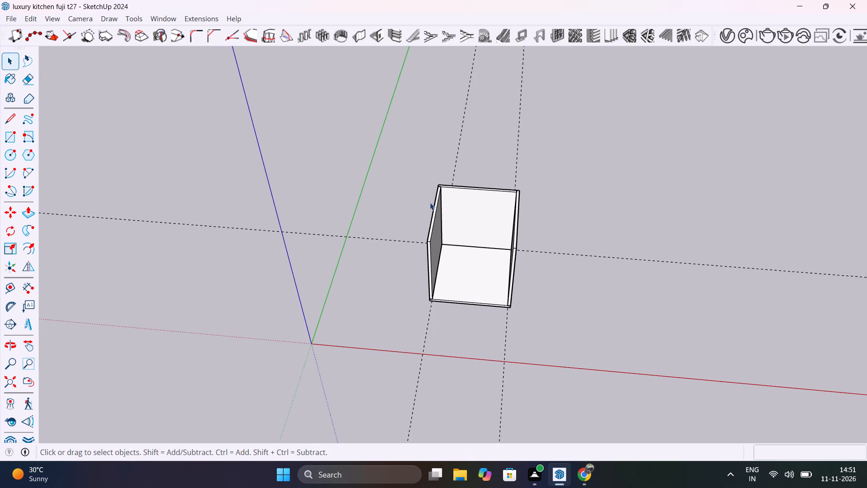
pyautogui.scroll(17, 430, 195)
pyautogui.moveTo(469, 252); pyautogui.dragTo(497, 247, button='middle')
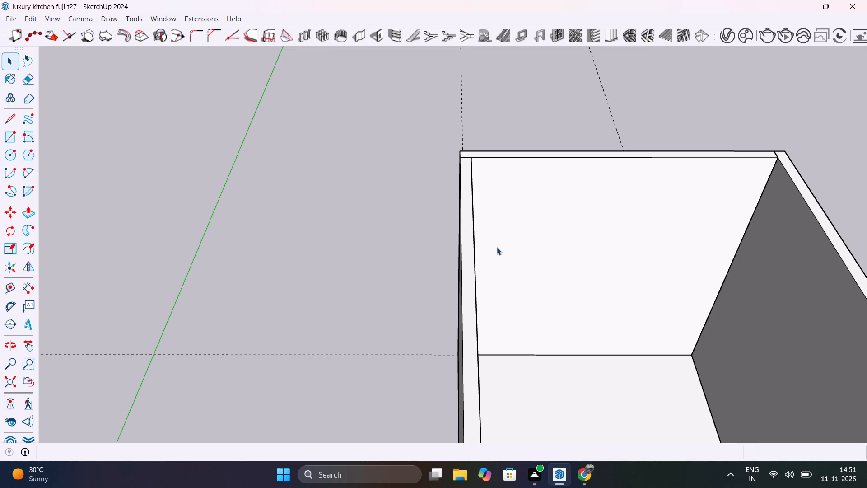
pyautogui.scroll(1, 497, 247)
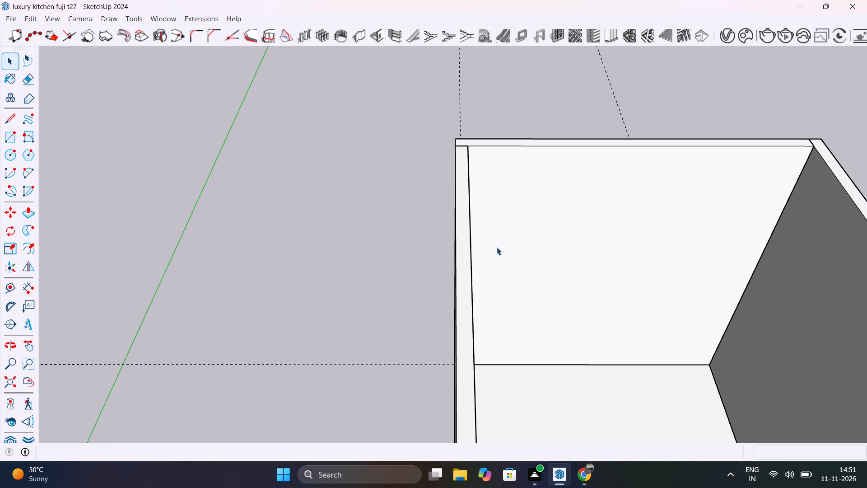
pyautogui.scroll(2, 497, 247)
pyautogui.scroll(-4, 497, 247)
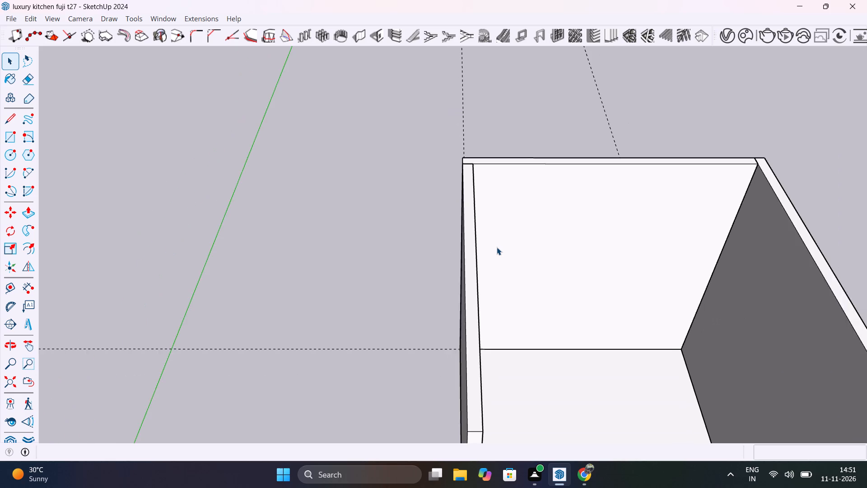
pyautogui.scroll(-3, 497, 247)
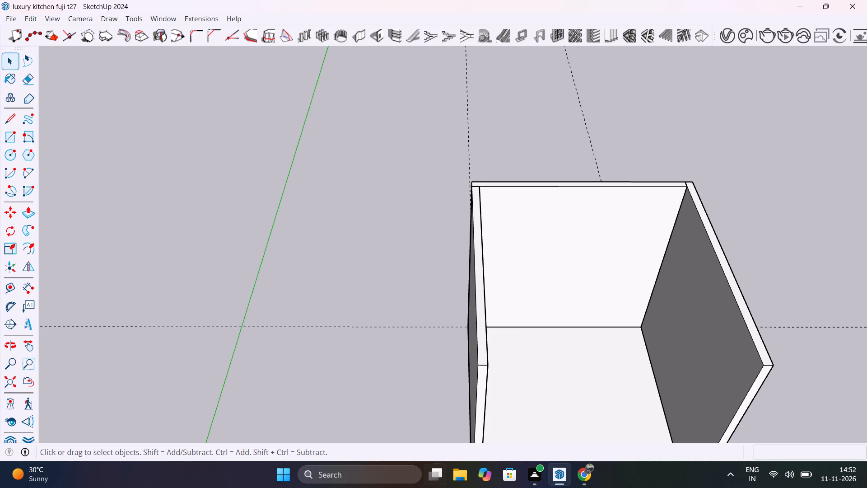
# Switch to Google Chrome, leave the d5 search results page and close the browser window.
pyautogui.click(583, 476)
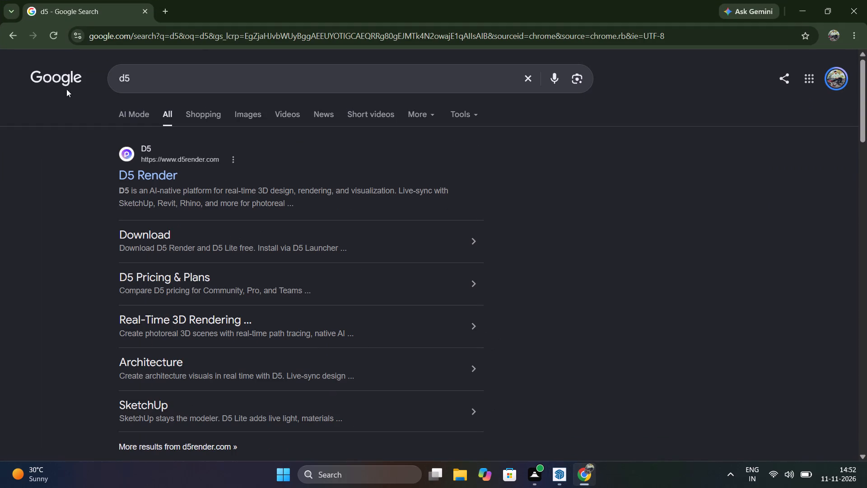
pyautogui.click(0, 39)
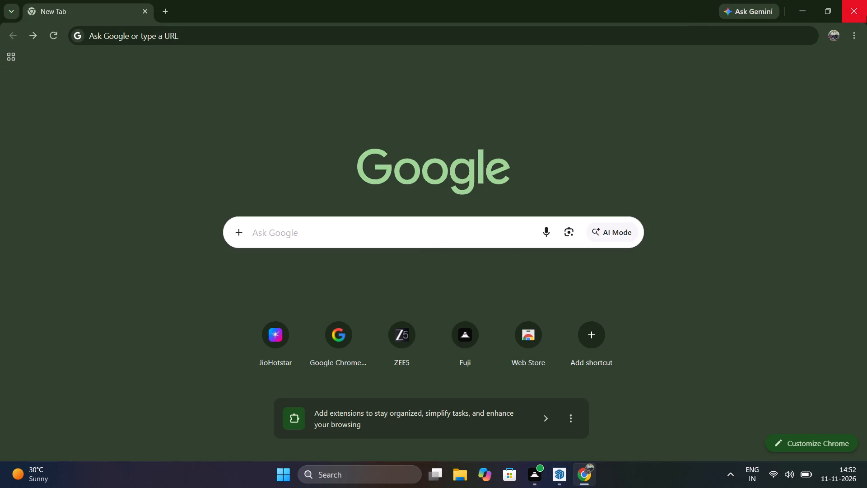
pyautogui.click(866, 15)
# Open the Windows search.
pyautogui.click(392, 481)
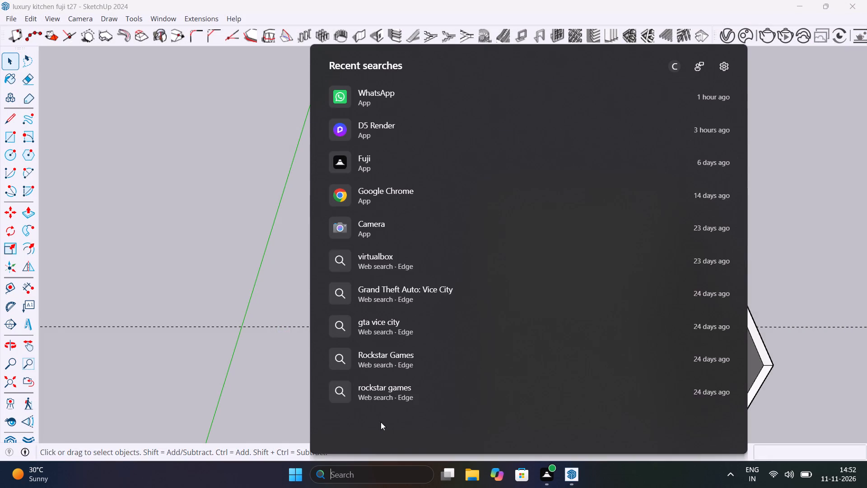
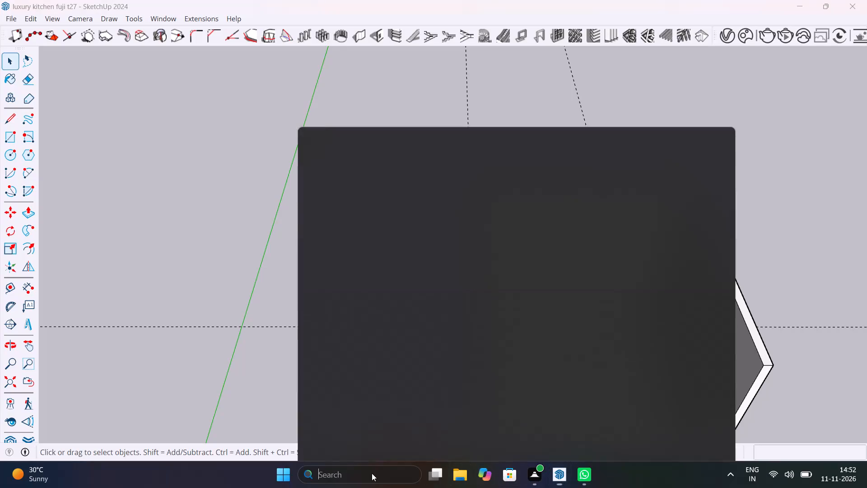
# Launch Google Chrome and run the suggested WhatsApp search in a new tab.
pyautogui.click(379, 191)
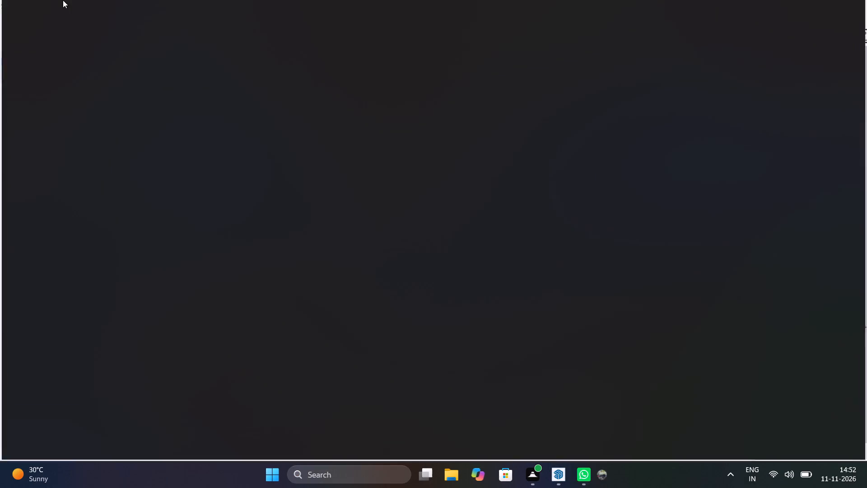
pyautogui.click(163, 12)
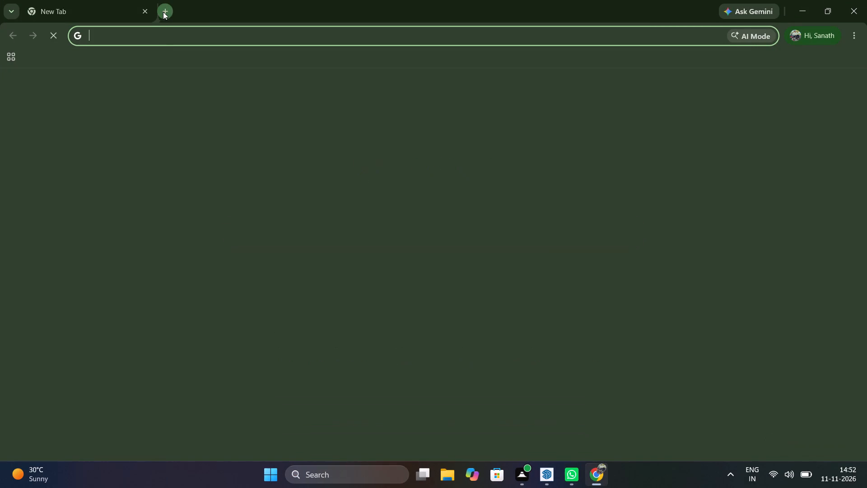
pyautogui.click(186, 37)
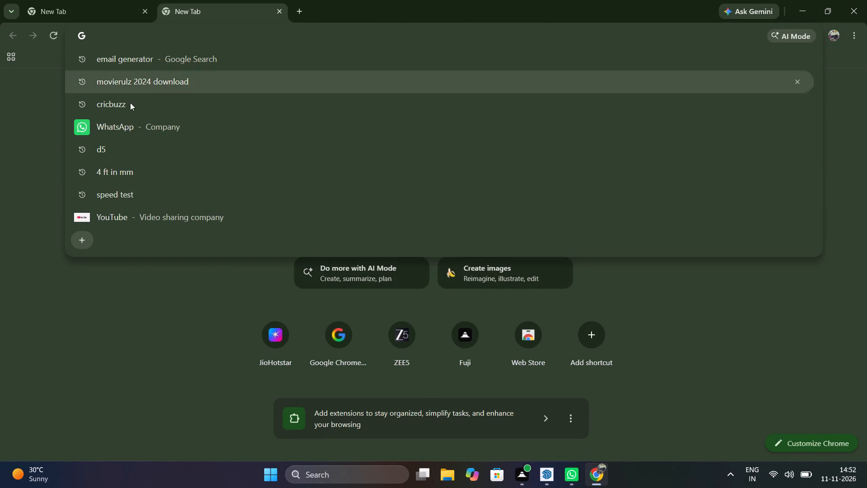
pyautogui.click(128, 125)
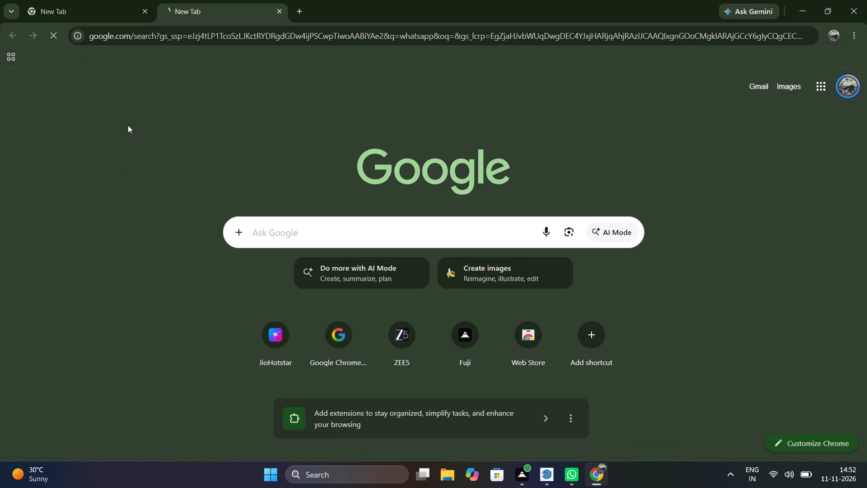
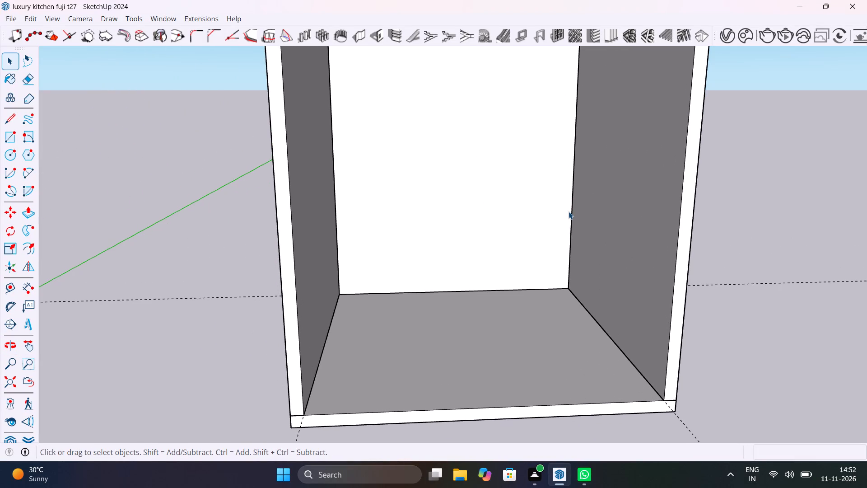
# Place a guide on the floor 2' in from the left wall's base edge.
pyautogui.scroll(3, 351, 331)
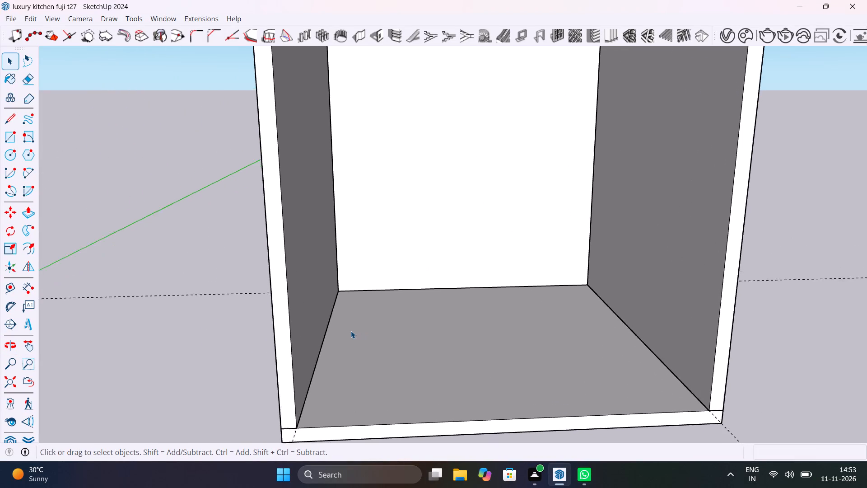
pyautogui.scroll(2, 351, 331)
pyautogui.moveTo(350, 344); pyautogui.dragTo(265, 333, button='middle')
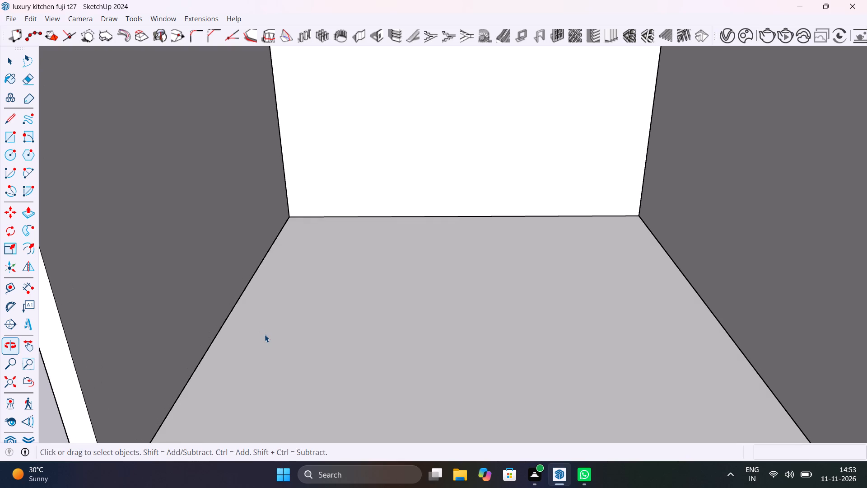
pyautogui.press('t')
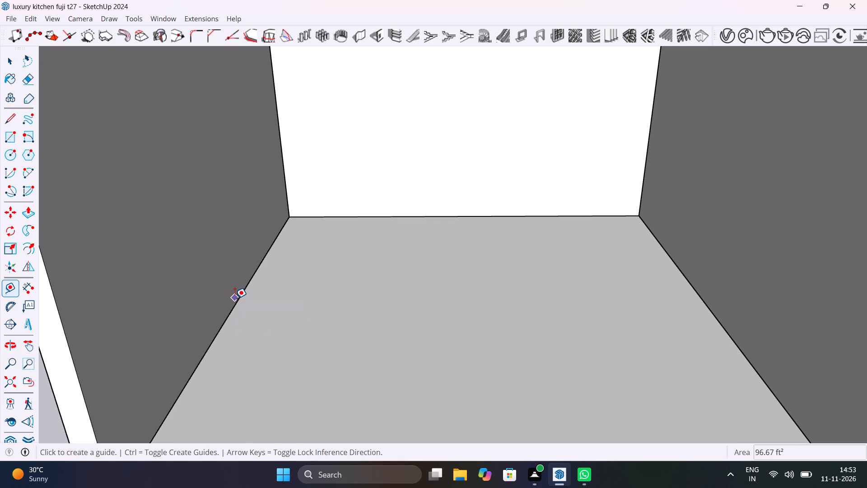
pyautogui.click(237, 300)
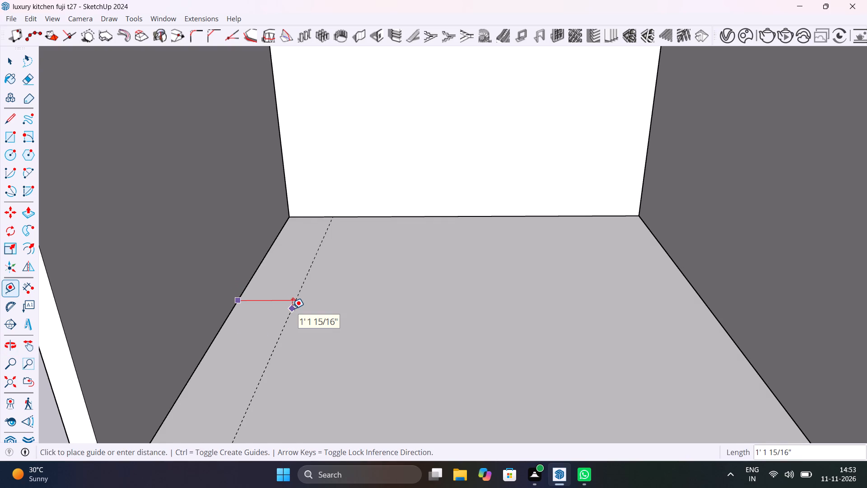
pyautogui.write("2'")
pyautogui.press('Return')
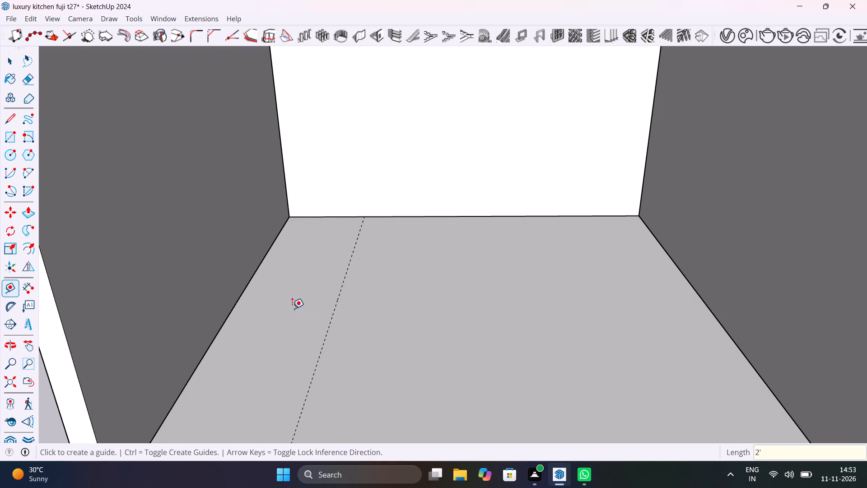
# Place a guide on the floor 2' out from the back wall's base edge.
pyautogui.click(517, 213)
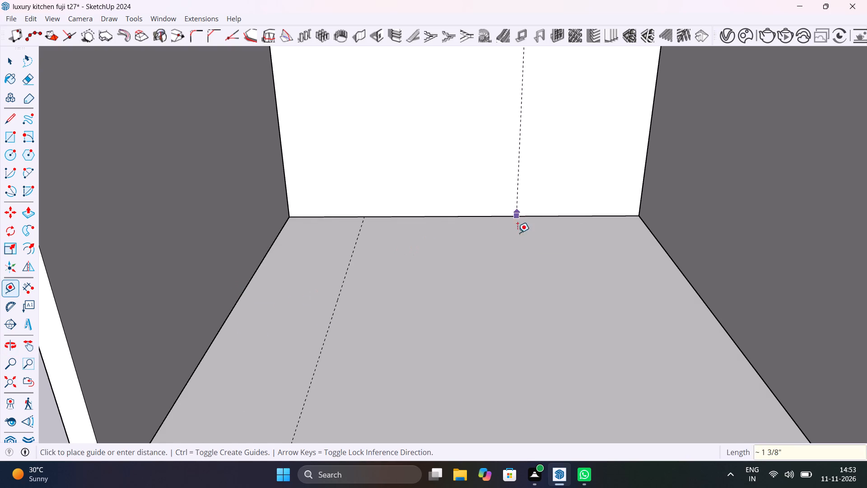
pyautogui.press('Escape')
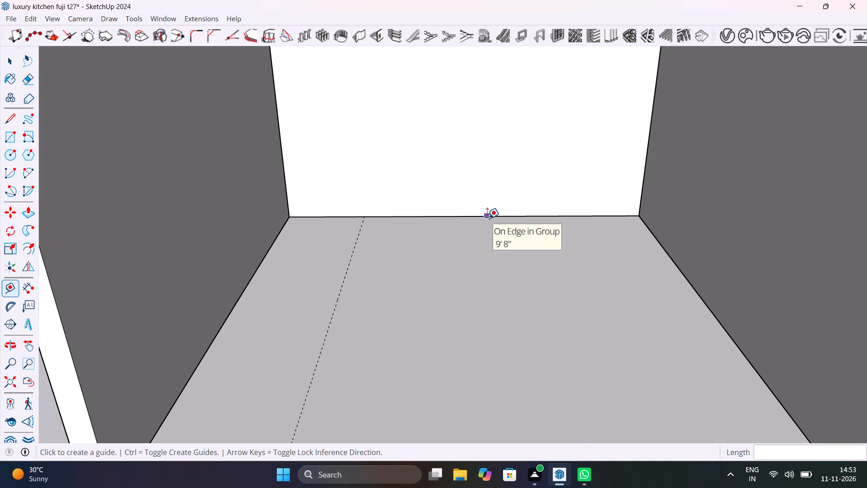
pyautogui.click(487, 218)
pyautogui.write("2'")
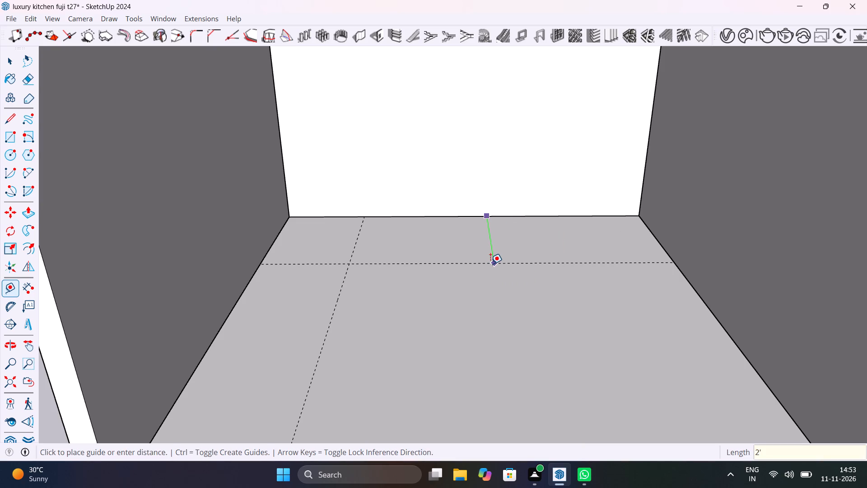
pyautogui.press('Return')
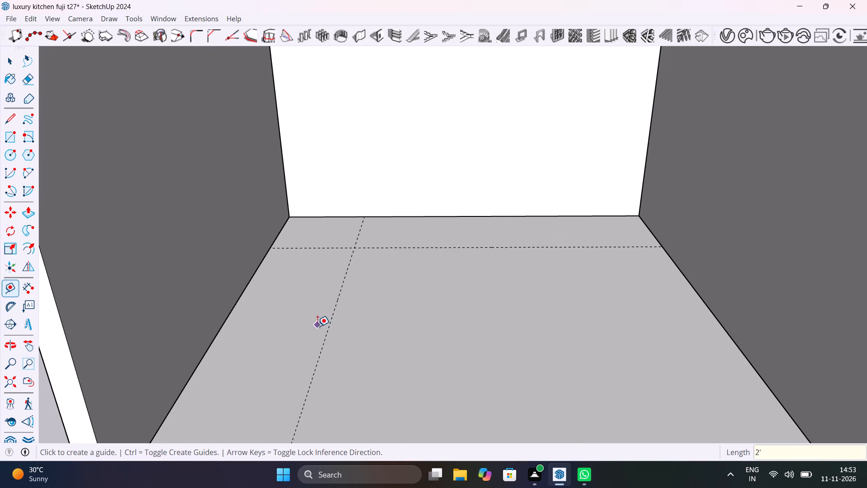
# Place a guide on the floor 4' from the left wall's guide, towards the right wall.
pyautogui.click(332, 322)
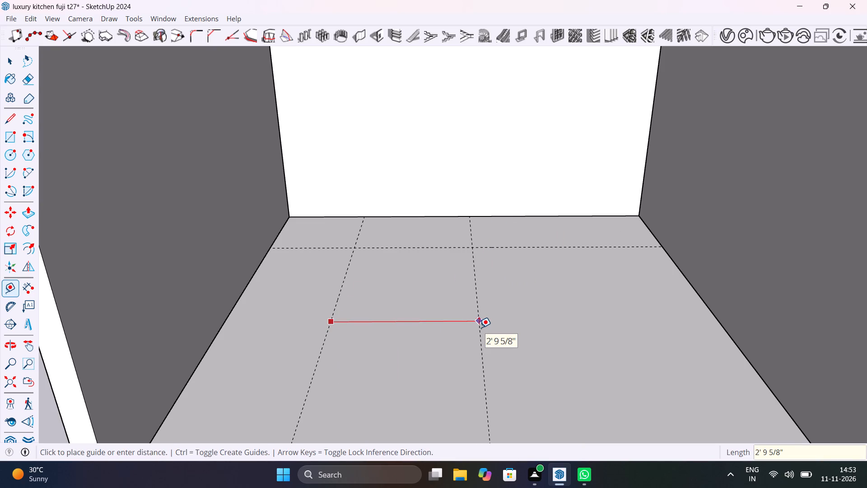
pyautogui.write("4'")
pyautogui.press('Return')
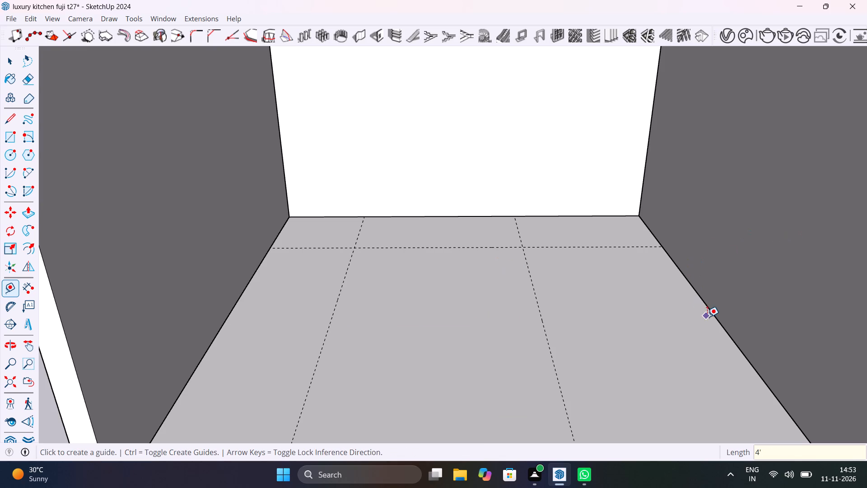
# Place a guide on the floor 2' in from the right wall's base edge.
pyautogui.click(710, 314)
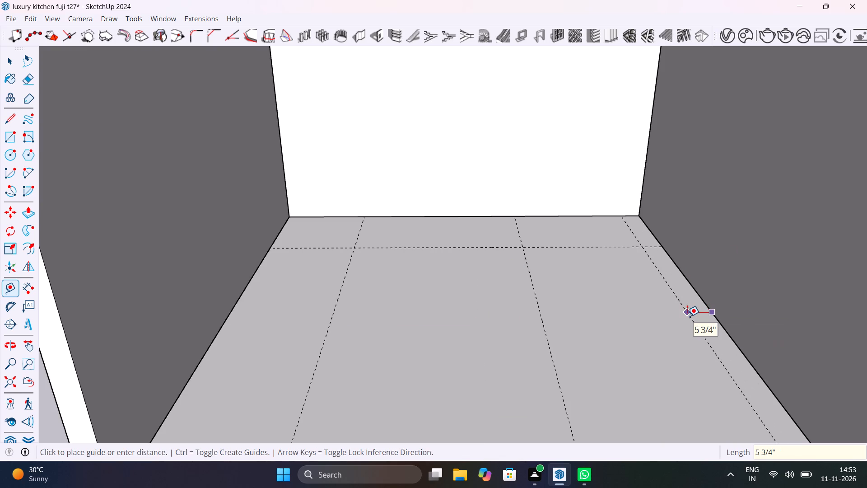
pyautogui.write("2'")
pyautogui.press('Return')
pyautogui.press('space')
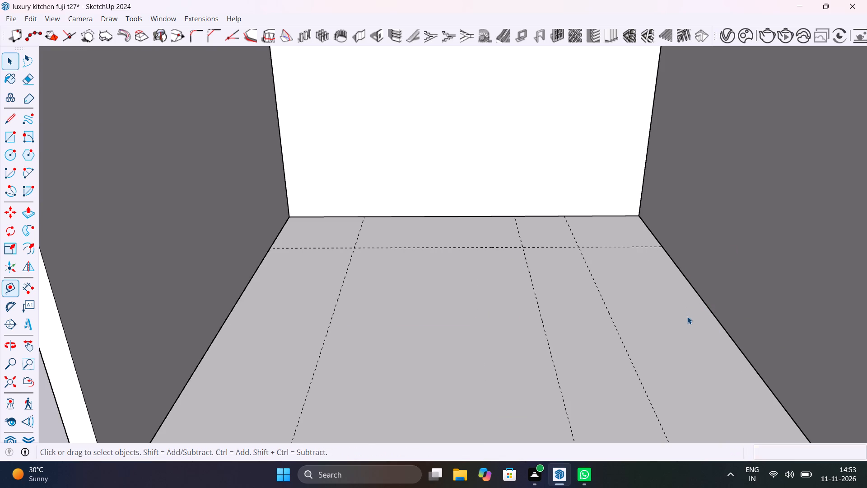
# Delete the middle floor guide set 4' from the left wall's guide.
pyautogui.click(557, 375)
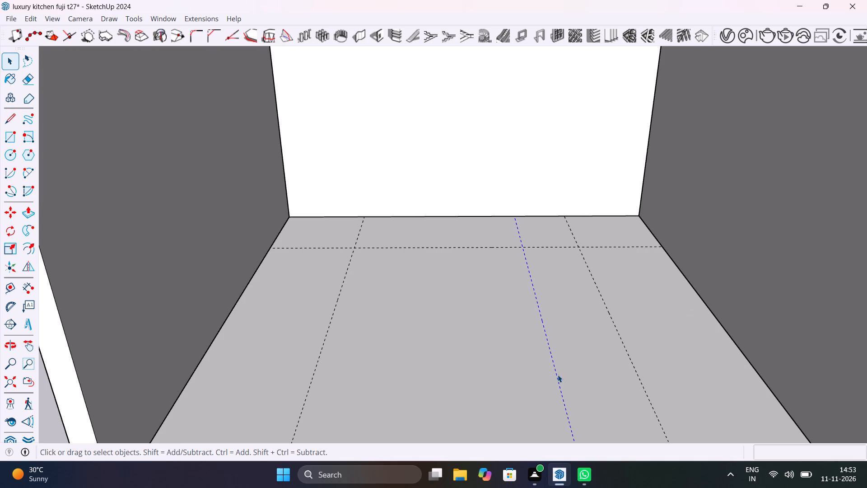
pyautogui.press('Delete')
# Place a guide across the floor 8' out from the back wall's base edge, towards the room's open side.
pyautogui.scroll(-3, 450, 295)
pyautogui.moveTo(457, 301); pyautogui.dragTo(482, 287, button='middle')
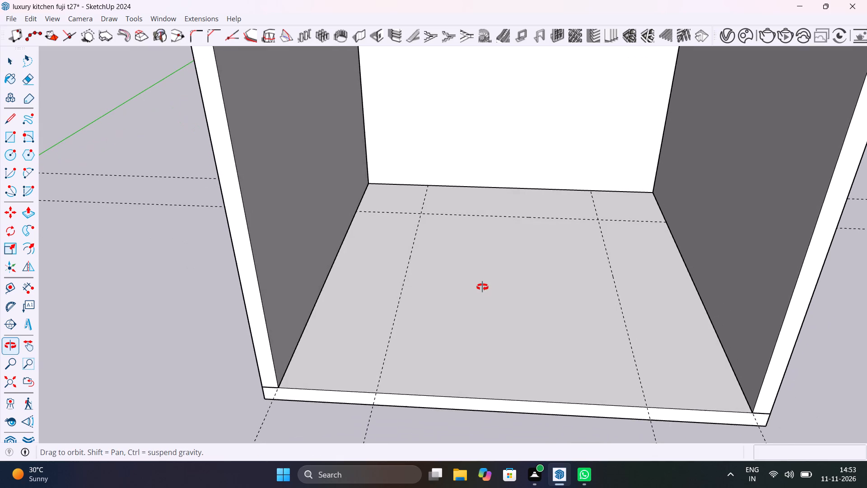
pyautogui.moveTo(482, 287); pyautogui.dragTo(380, 339, button='middle')
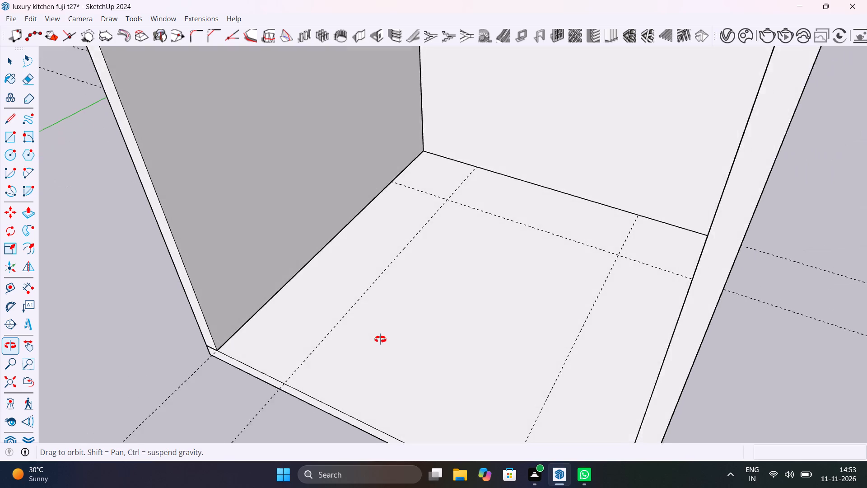
pyautogui.moveTo(380, 339); pyautogui.dragTo(458, 324, button='middle')
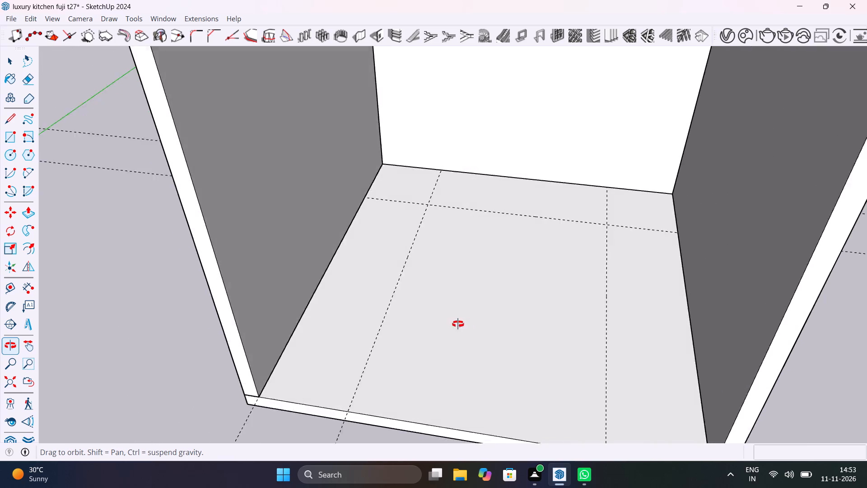
pyautogui.moveTo(458, 324); pyautogui.dragTo(436, 324, button='middle')
pyautogui.press('t')
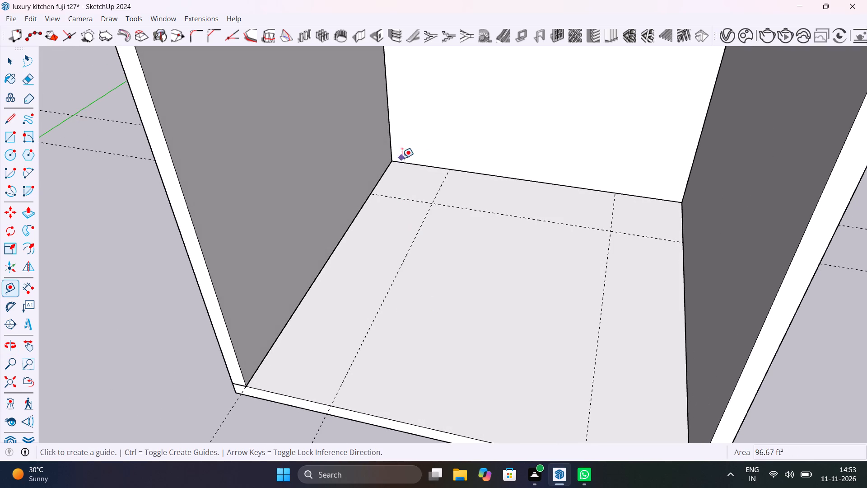
pyautogui.click(501, 175)
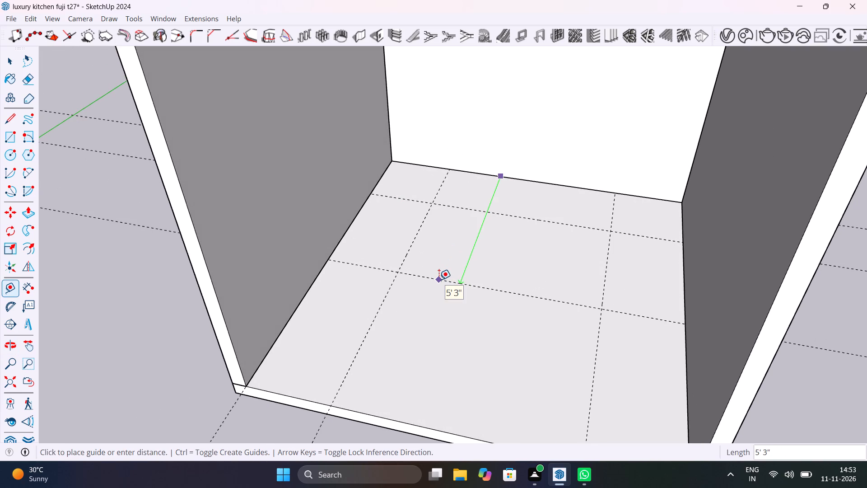
pyautogui.write("8'")
pyautogui.press('Return')
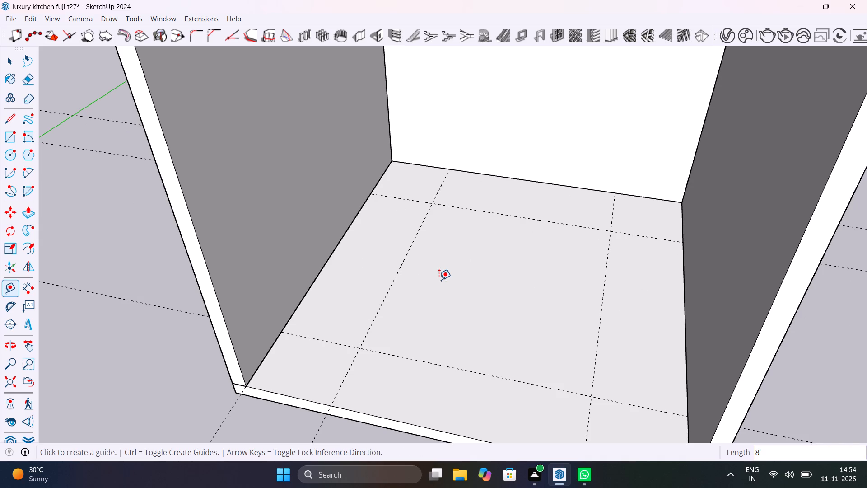
pyautogui.press('space')
# Save the kitchen model.
pyautogui.write('r')
pyautogui.hotkey('ctrl', 's')
pyautogui.hotkey('ctrl', 's')
pyautogui.press('space')
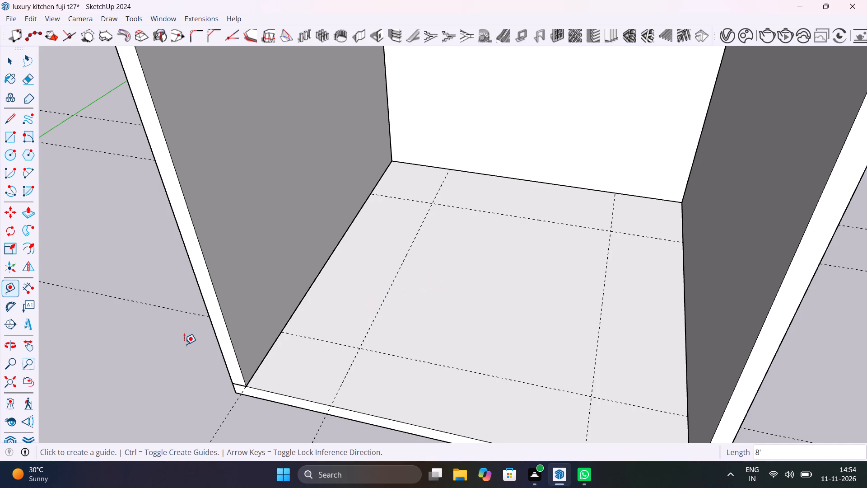
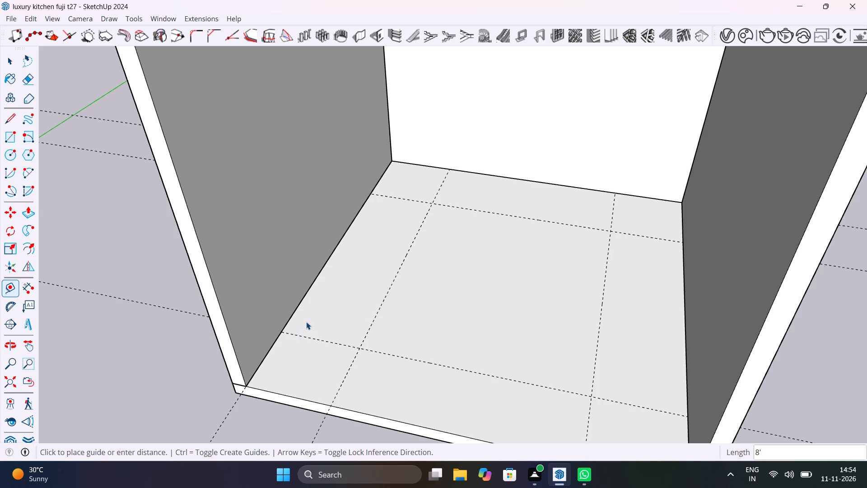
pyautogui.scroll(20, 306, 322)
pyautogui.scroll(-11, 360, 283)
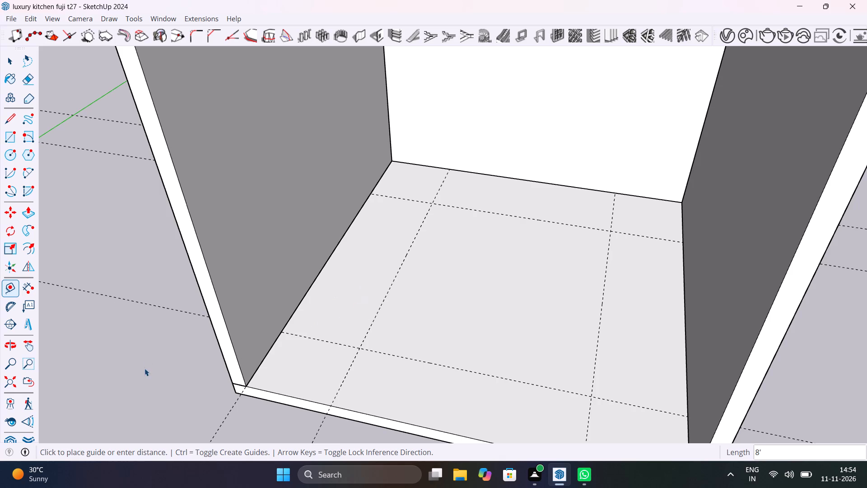
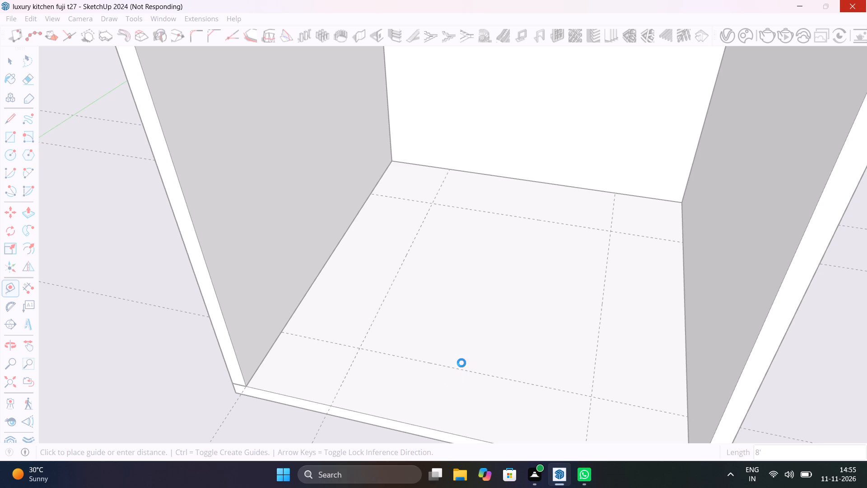
# Save the kitchen model.
pyautogui.scroll(-5, 466, 317)
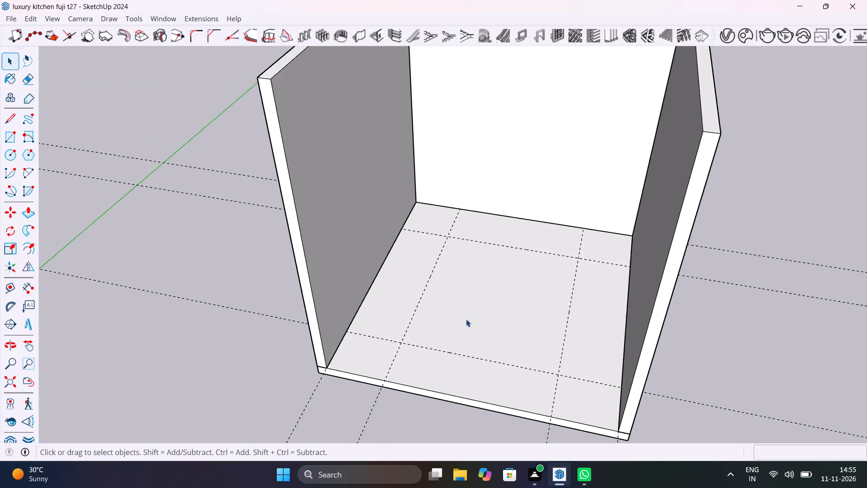
pyautogui.scroll(-8, 466, 319)
pyautogui.hotkey('ctrl', 's')
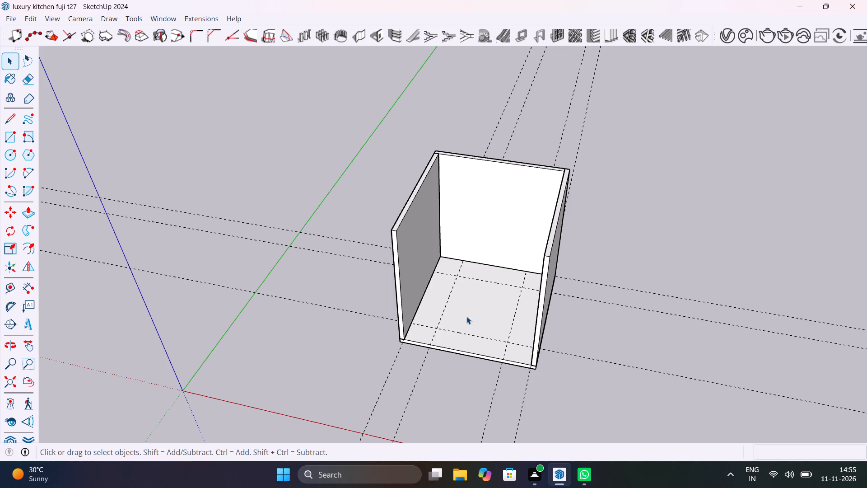
# Draw 2' deep rectangles on the floor guides along the three walls: 8' at the left wall, 7' 4" at the back, 6' at the right.
pyautogui.scroll(10, 466, 316)
pyautogui.press('r')
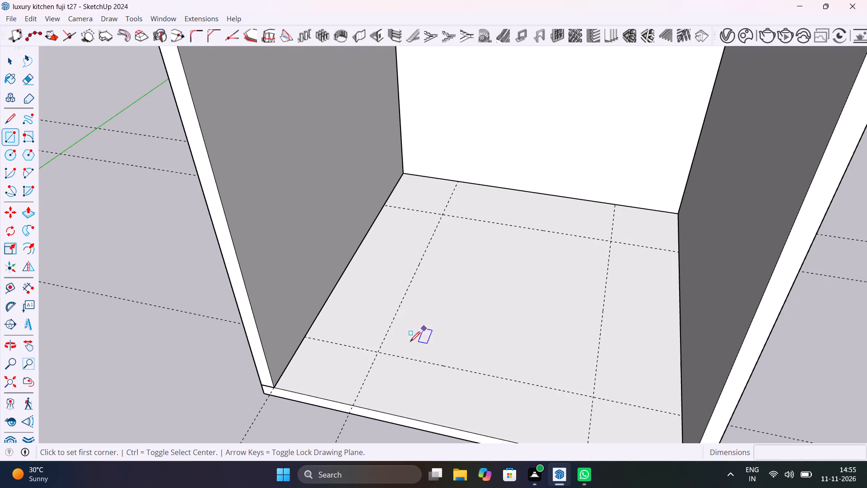
pyautogui.click(377, 351)
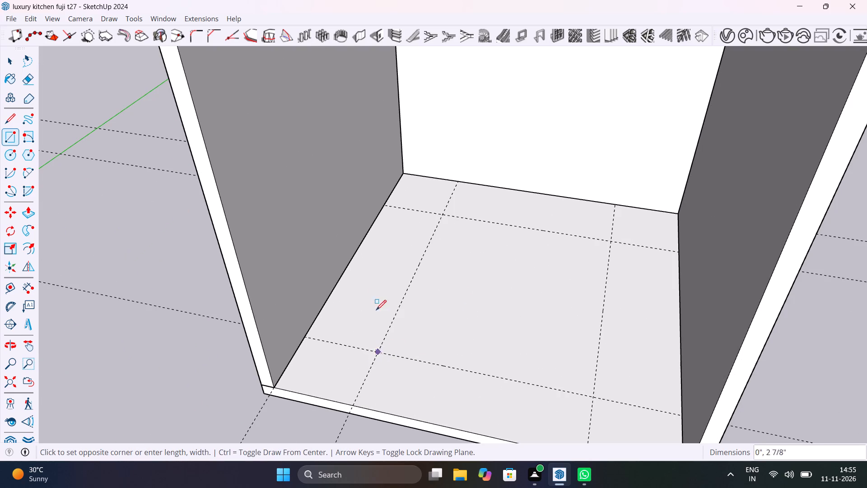
pyautogui.click(401, 177)
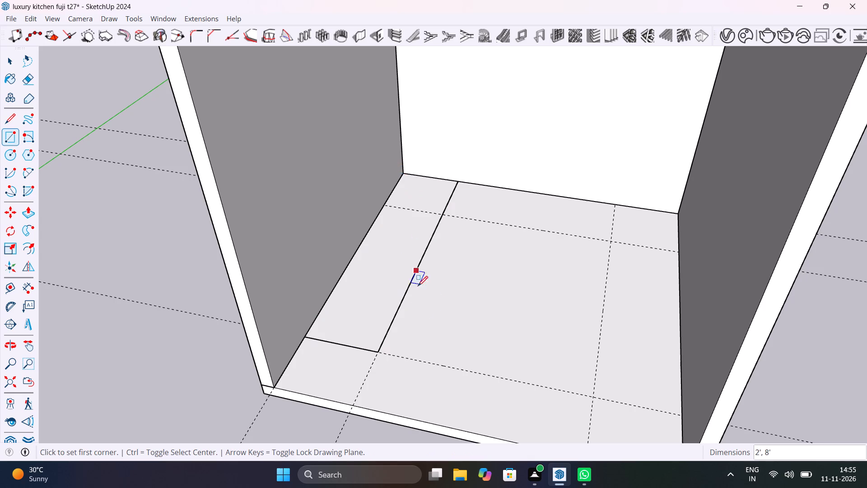
pyautogui.moveTo(439, 308); pyautogui.dragTo(554, 385, button='middle')
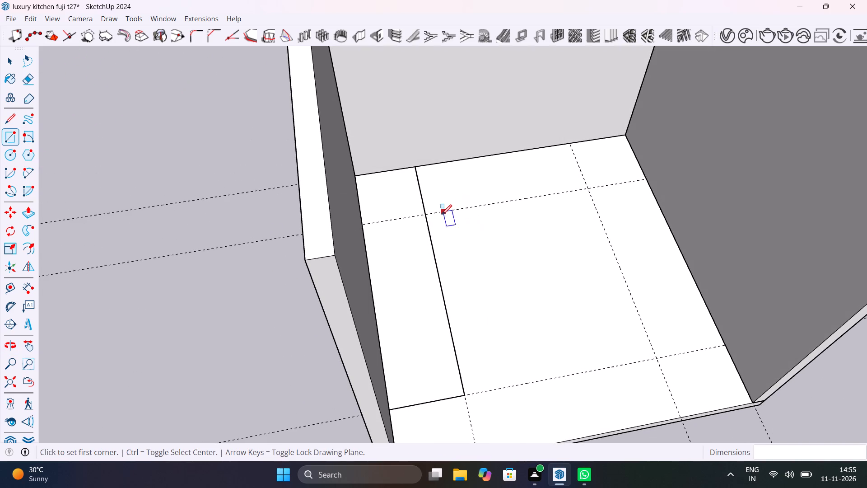
pyautogui.click(427, 215)
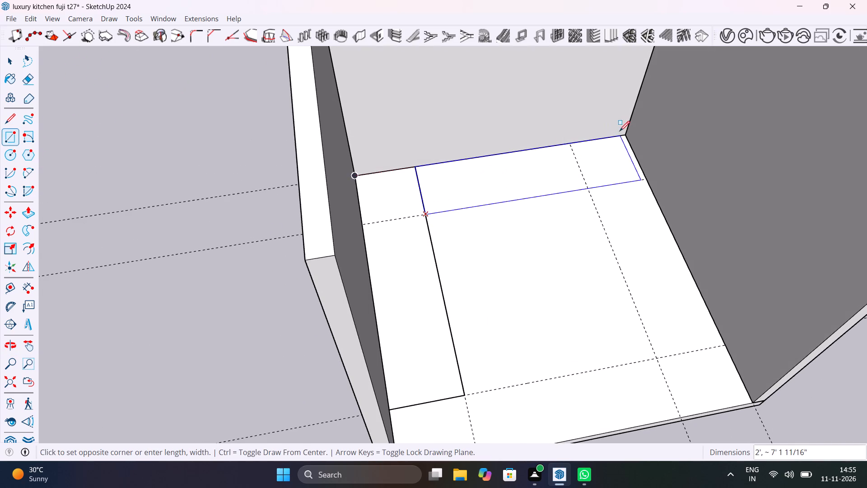
pyautogui.click(626, 134)
pyautogui.click(590, 186)
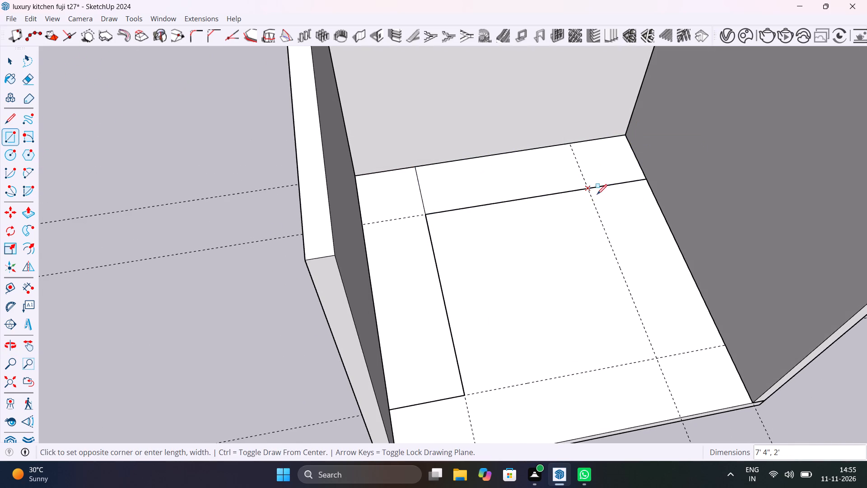
pyautogui.click(723, 347)
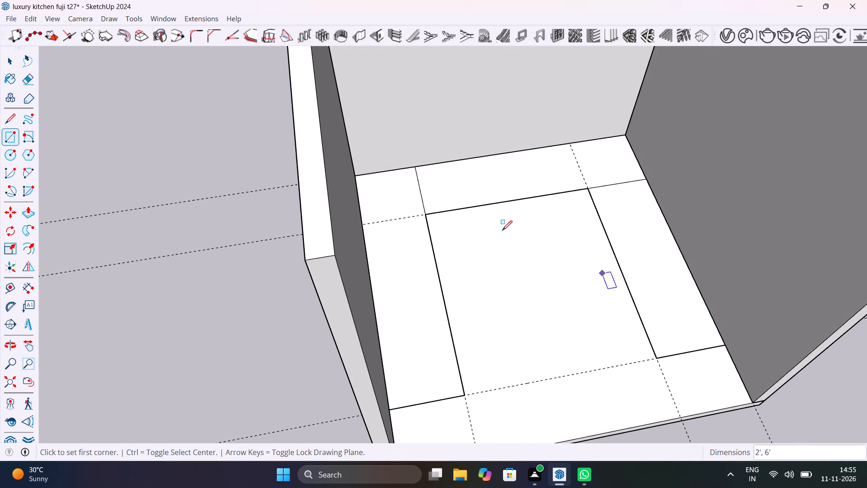
pyautogui.press('space')
# Erase the two dividing lines at the back corners to merge the rectangles into one U-shaped counter footprint.
pyautogui.scroll(4, 420, 220)
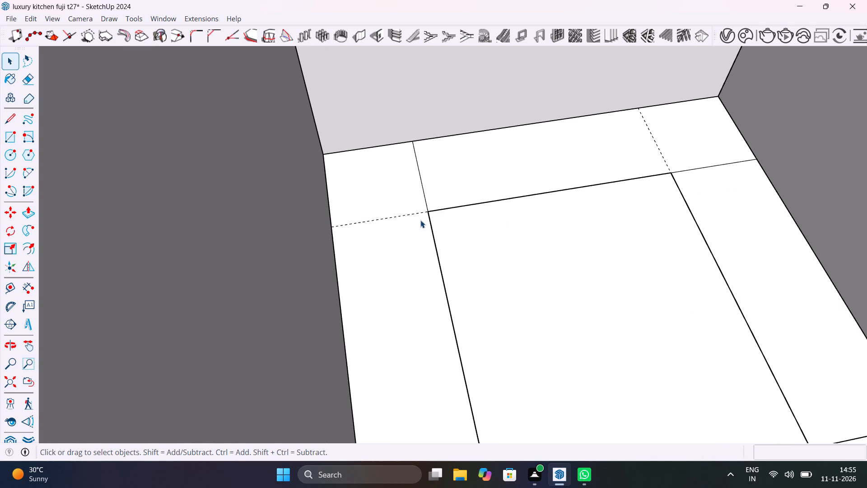
pyautogui.write('re')
pyautogui.moveTo(416, 188); pyautogui.dragTo(426, 181)
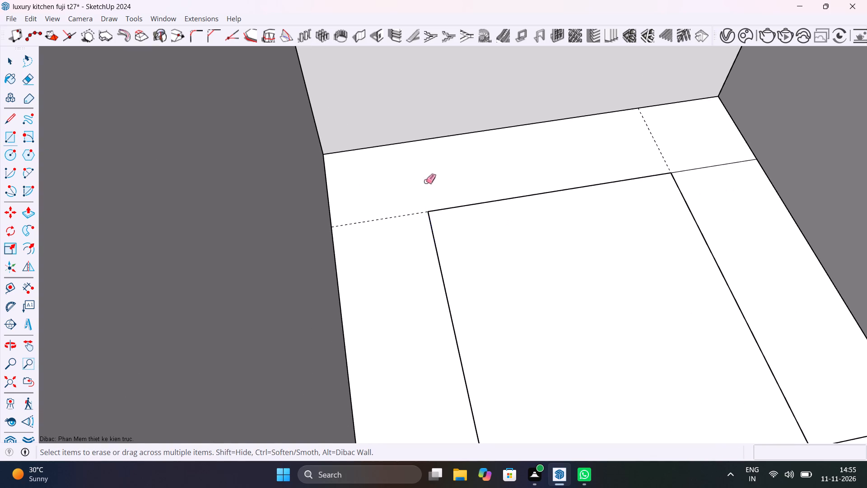
pyautogui.moveTo(702, 159); pyautogui.dragTo(711, 174)
pyautogui.press('space')
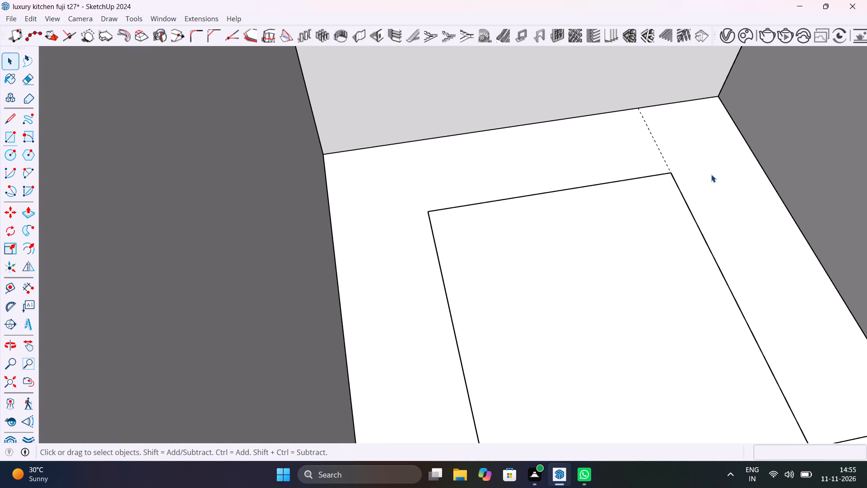
# Make a group from the U-shaped footprint face and its edges.
pyautogui.doubleClick(711, 174)
pyautogui.scroll(-6, 711, 174)
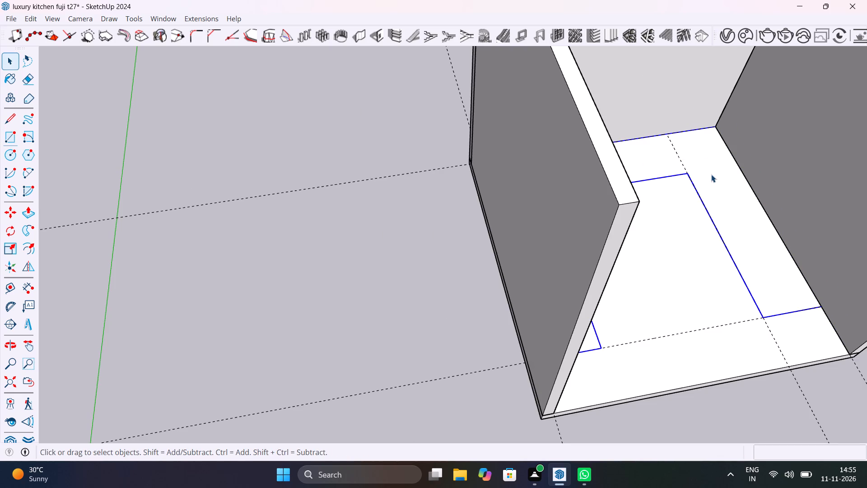
pyautogui.moveTo(711, 174); pyautogui.dragTo(585, 187, button='middle')
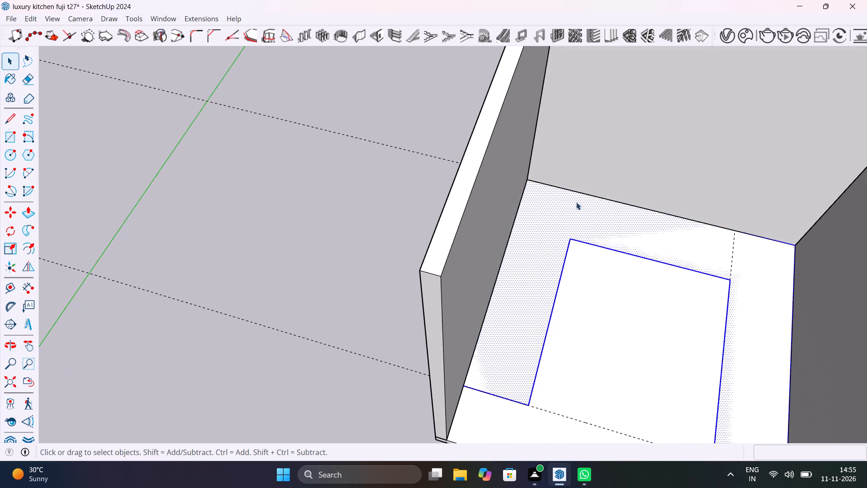
pyautogui.rightClick(557, 223)
pyautogui.click(581, 104)
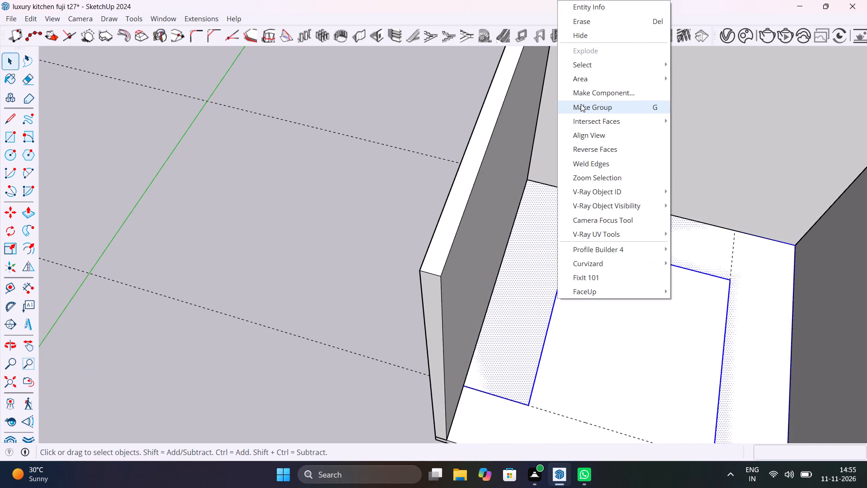
# Inside the footprint group, Push/Pull the U-shaped face up 2'10" to form the base counter block.
pyautogui.tripleClick(551, 240)
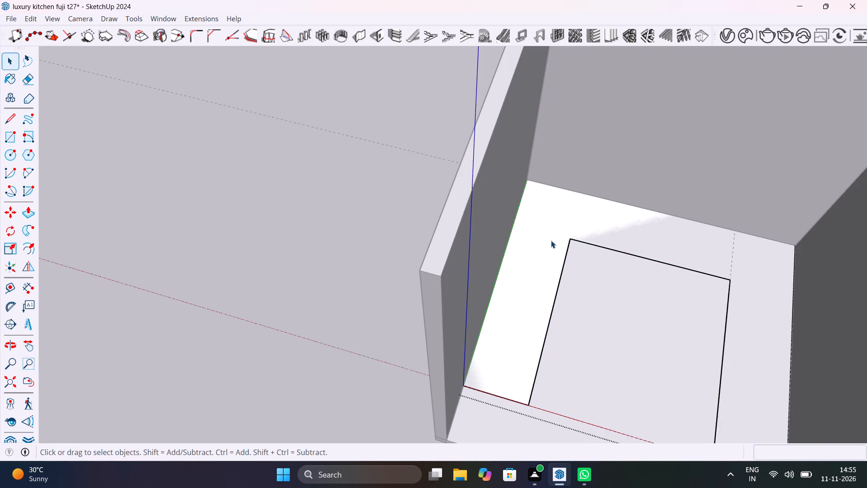
pyautogui.click(551, 240)
pyautogui.click(551, 240)
pyautogui.press('p')
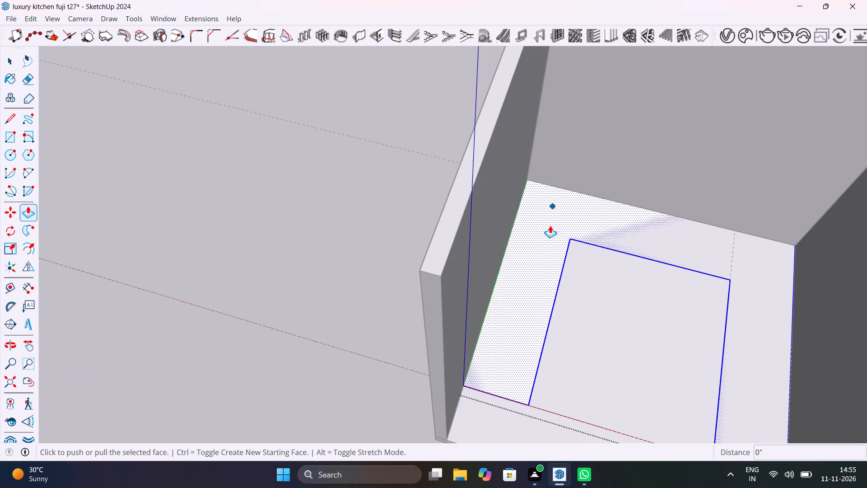
pyautogui.click(550, 253)
pyautogui.scroll(-4, 530, 193)
pyautogui.moveTo(539, 200); pyautogui.dragTo(499, 31, button='middle')
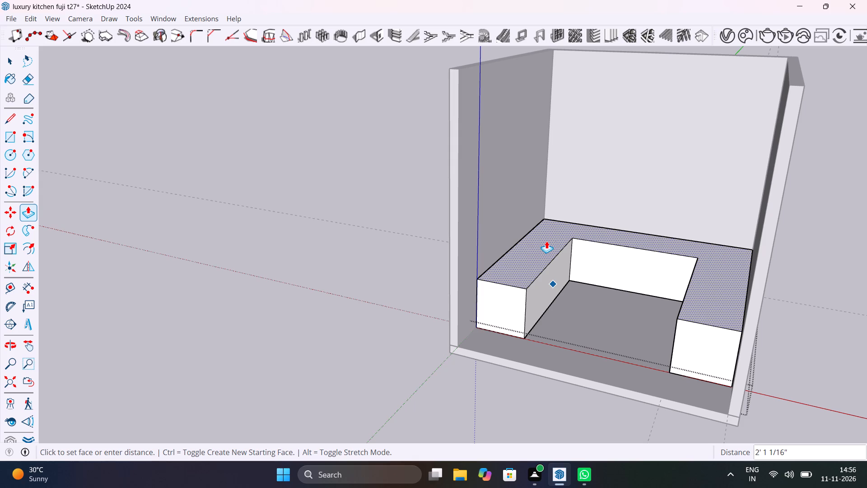
pyautogui.write("2'10")
pyautogui.hotkey('shift', '"')
pyautogui.press('Return')
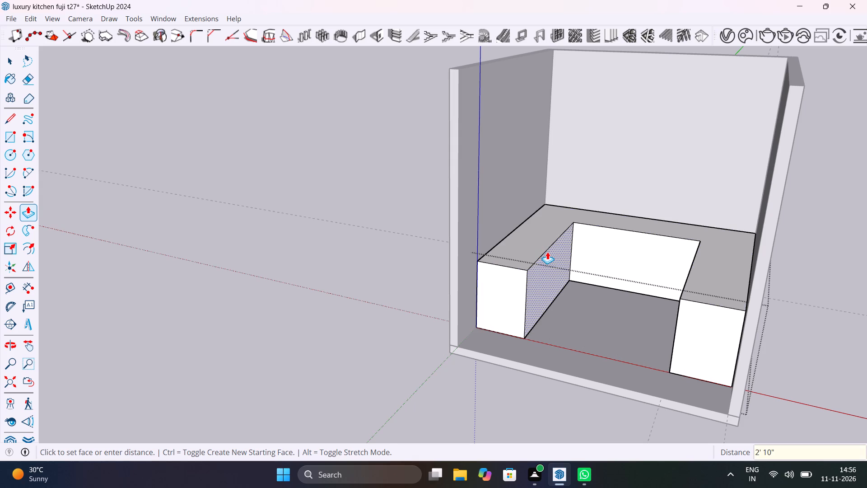
pyautogui.press('space')
pyautogui.click(406, 290)
# Inside the counter group, copy the three inner bottom edges of the U straight up 4".
pyautogui.scroll(2, 490, 274)
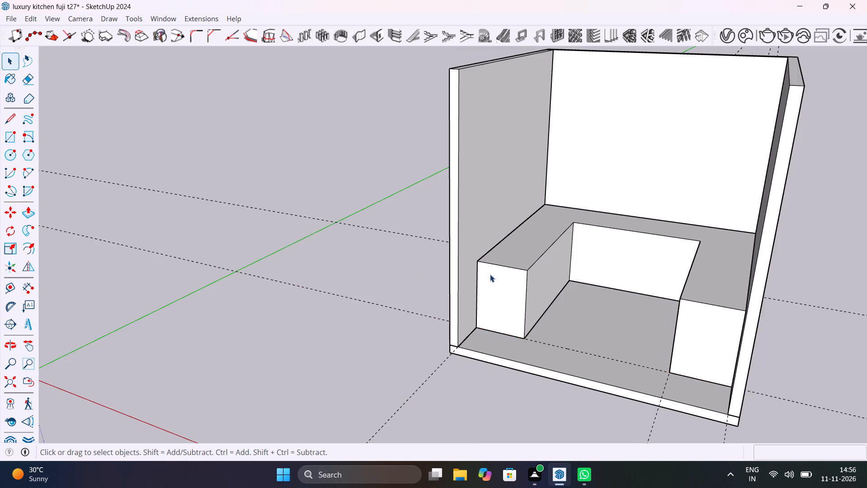
pyautogui.scroll(4, 490, 274)
pyautogui.moveTo(497, 267); pyautogui.dragTo(433, 236, button='middle')
pyautogui.click(462, 253)
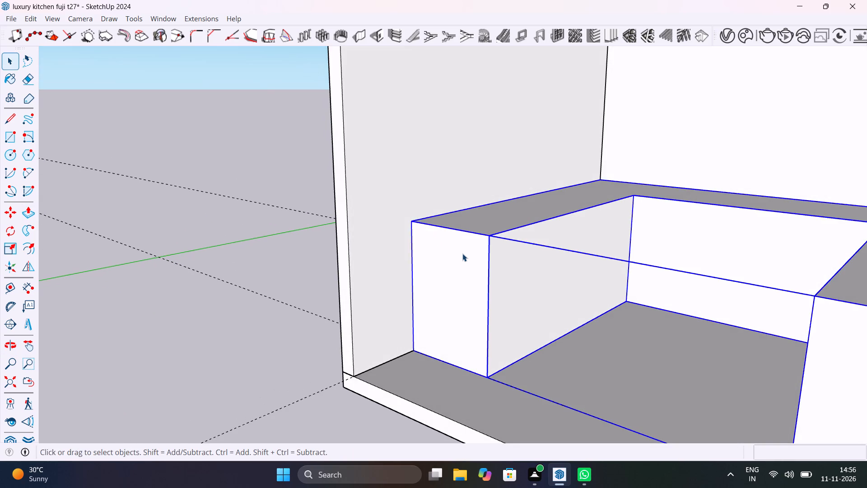
pyautogui.scroll(-8, 462, 253)
pyautogui.moveTo(462, 253); pyautogui.dragTo(436, 233, button='middle')
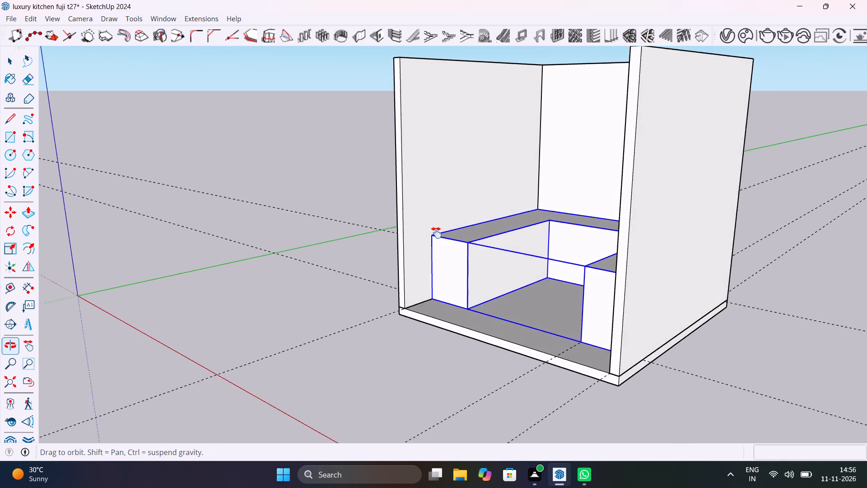
pyautogui.moveTo(436, 233); pyautogui.dragTo(371, 192, button='middle')
pyautogui.scroll(6, 370, 193)
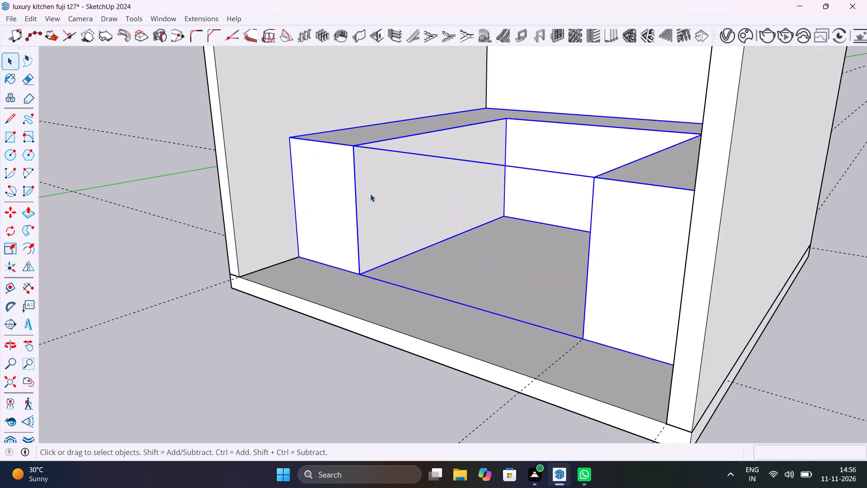
pyautogui.doubleClick(370, 194)
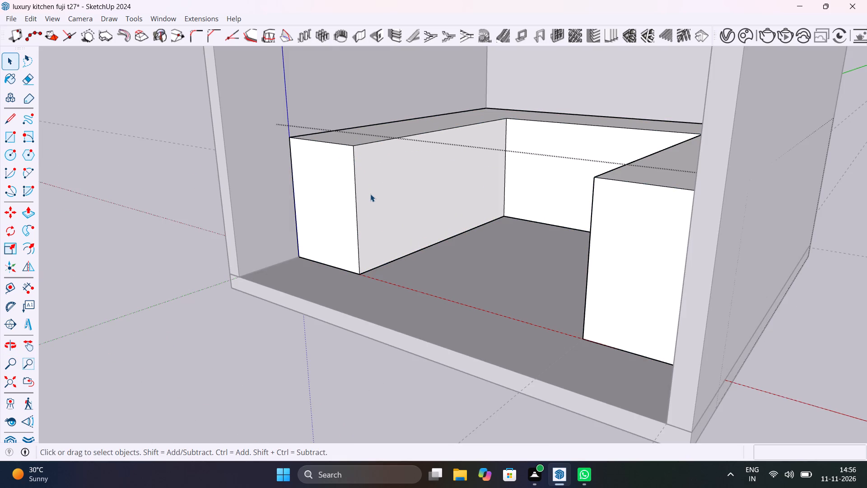
pyautogui.moveTo(405, 213); pyautogui.dragTo(488, 227, button='middle')
pyautogui.scroll(3, 466, 232)
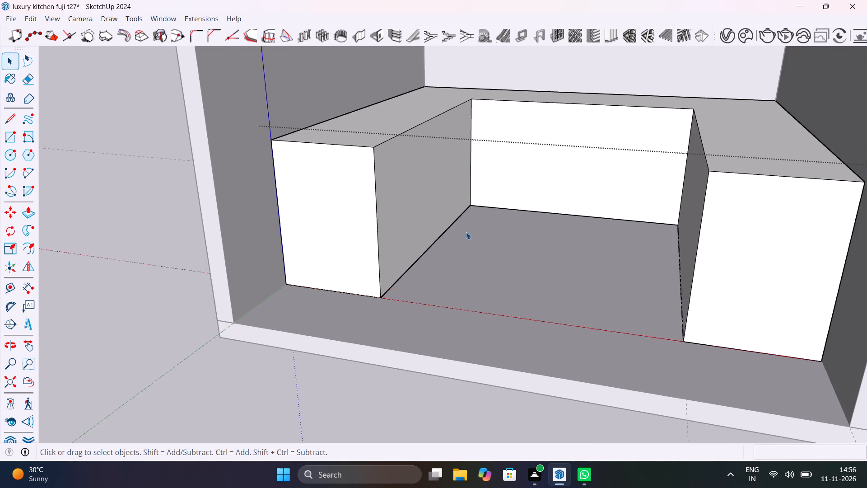
pyautogui.scroll(2, 466, 232)
pyautogui.keyDown('shift'); pyautogui.moveTo(482, 233); pyautogui.dragTo(395, 225, button='middle'); pyautogui.keyUp('shift')
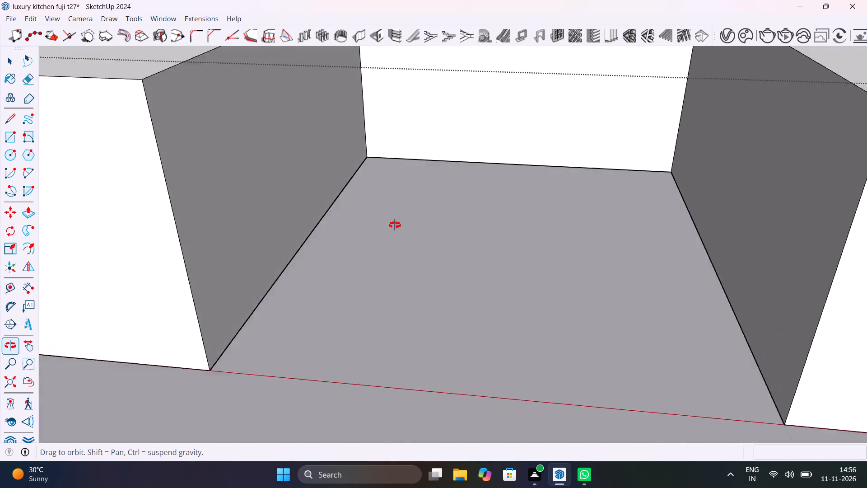
pyautogui.keyDown('shift'); pyautogui.moveTo(395, 225); pyautogui.dragTo(395, 227, button='middle'); pyautogui.keyUp('shift')
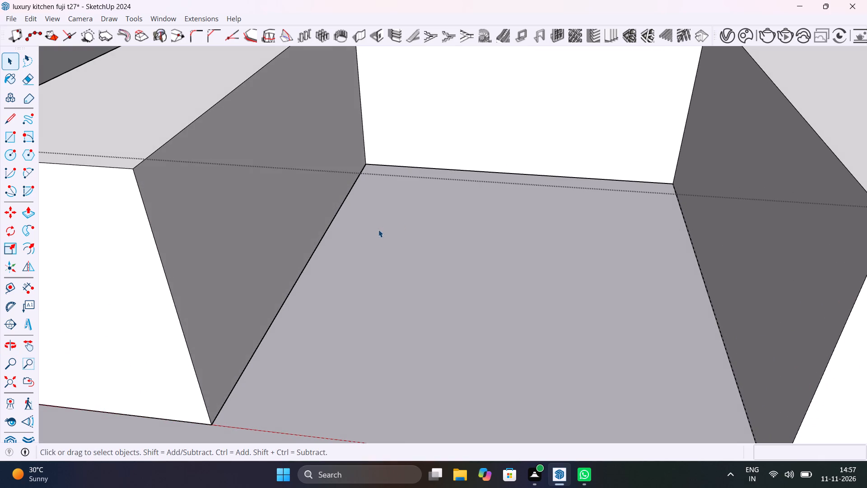
pyautogui.scroll(1, 362, 215)
pyautogui.click(351, 190)
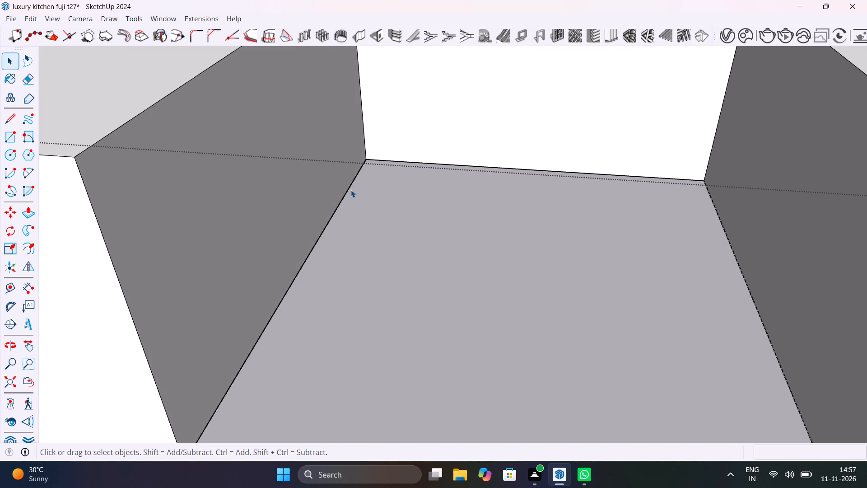
pyautogui.click(350, 186)
pyautogui.keyDown('shift'); pyautogui.click(484, 168); pyautogui.keyUp('shift')
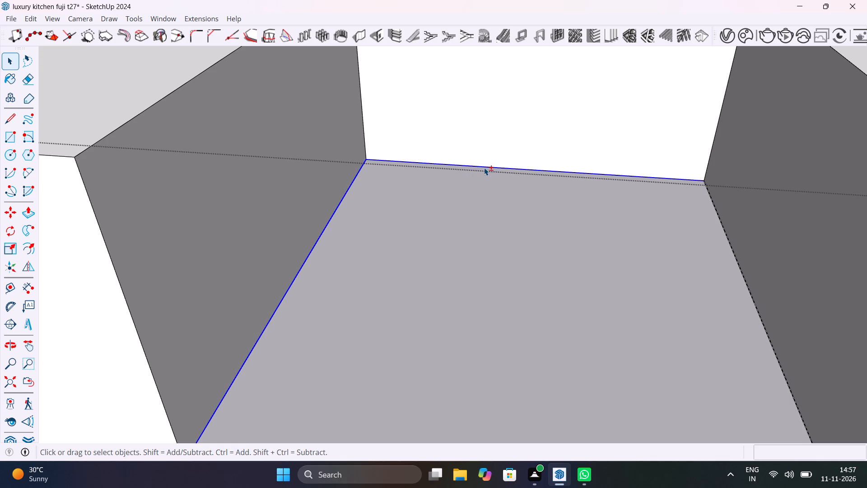
pyautogui.keyDown('shift'); pyautogui.click(752, 299); pyautogui.keyUp('shift')
pyautogui.keyDown('shift'); pyautogui.scroll(-7, 550, 196); pyautogui.keyUp('shift')
pyautogui.moveTo(541, 249); pyautogui.dragTo(474, 200, button='middle')
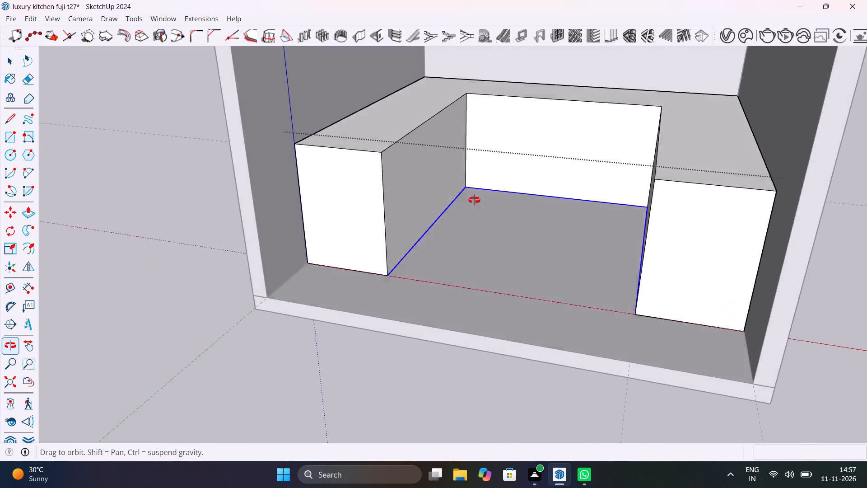
pyautogui.moveTo(474, 200); pyautogui.dragTo(437, 183, button='middle')
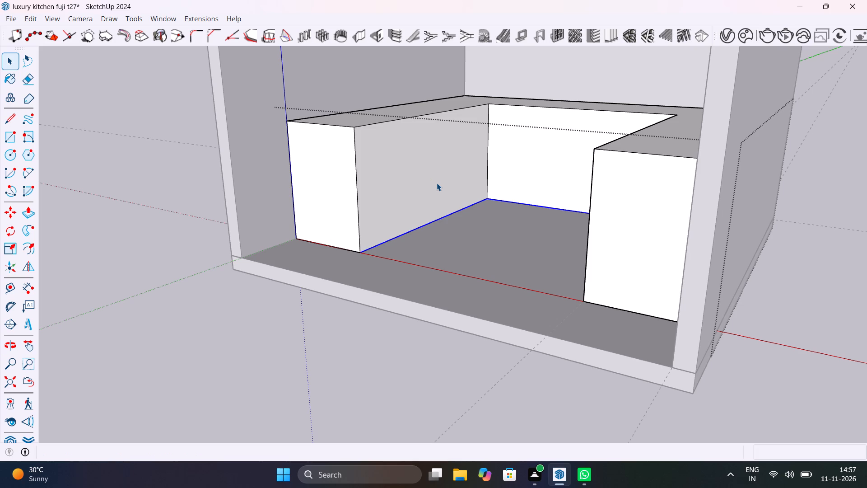
pyautogui.press('m')
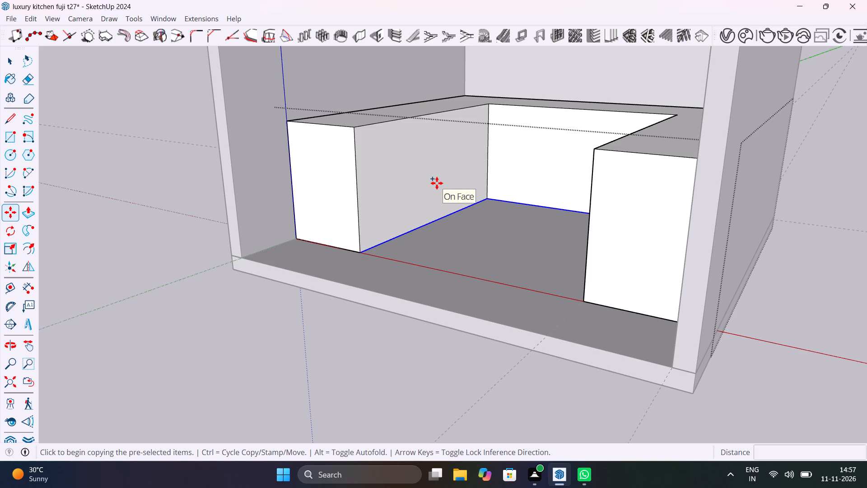
pyautogui.click(361, 253)
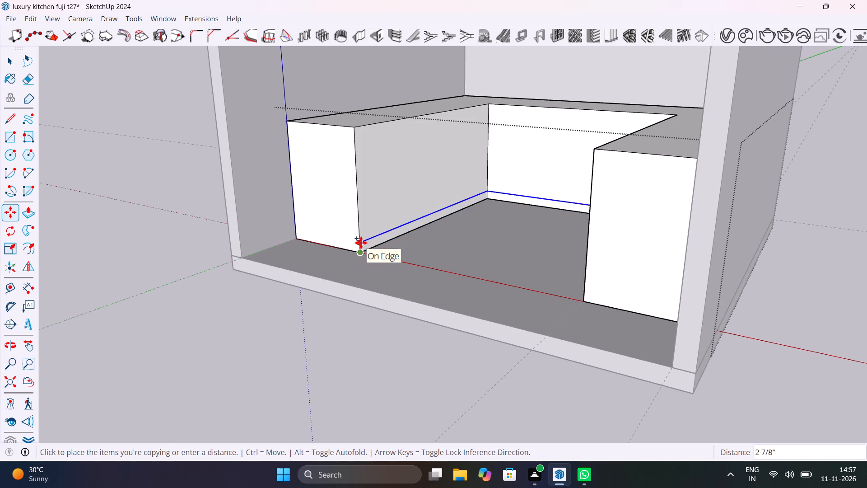
pyautogui.write('4"')
pyautogui.press('Return')
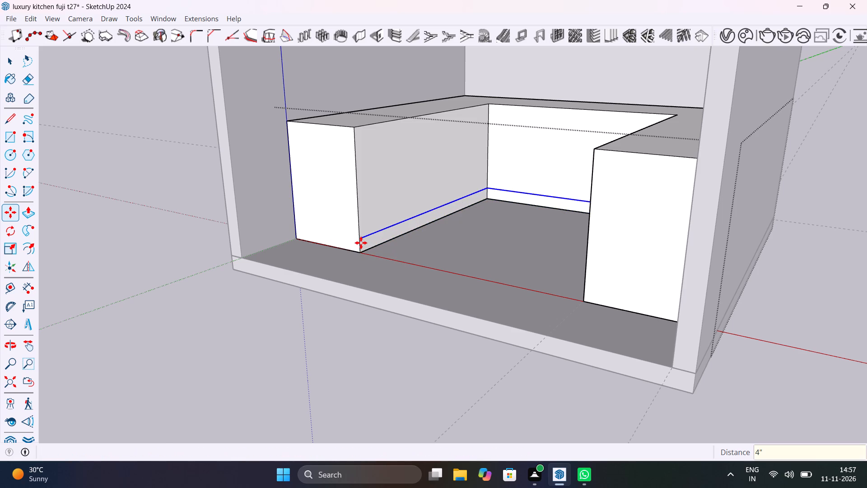
# Push/Pull the strips below the copied edges 4" inward on all three inner sides to form the toe-kick recess.
pyautogui.scroll(3, 385, 236)
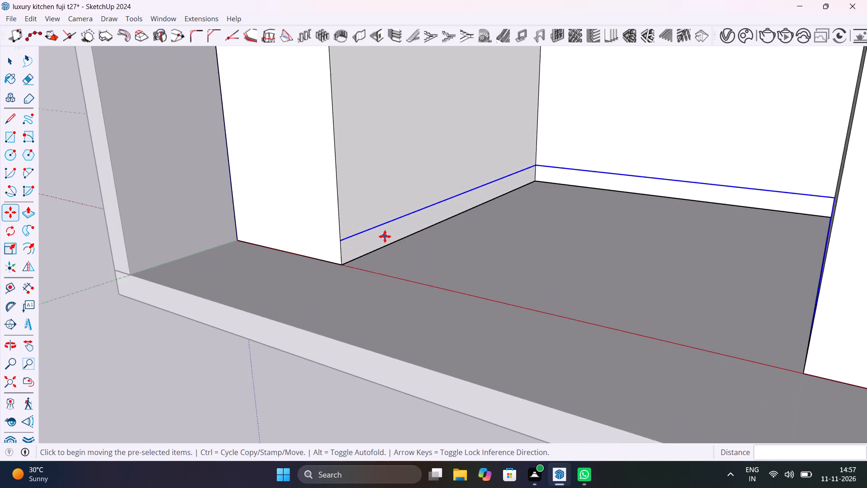
pyautogui.scroll(6, 385, 236)
pyautogui.press('space')
pyautogui.click(385, 236)
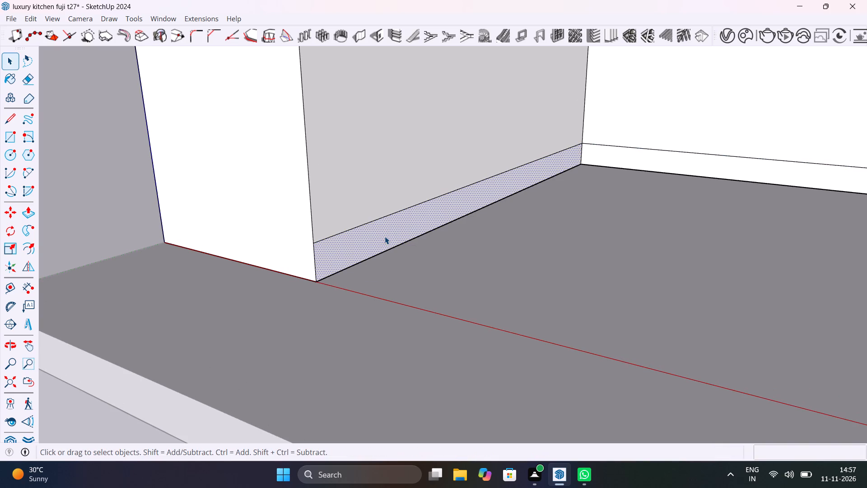
pyautogui.press('p')
pyautogui.click(385, 236)
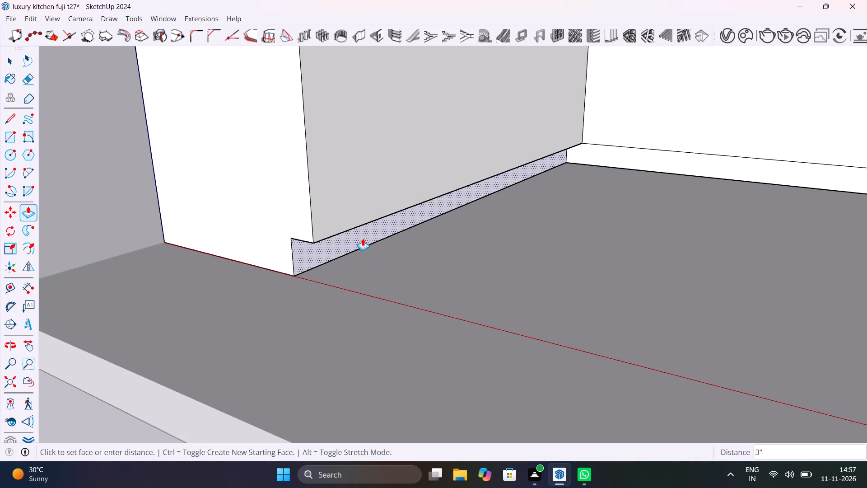
pyautogui.press('3')
pyautogui.press('BackSpace')
pyautogui.write('4"')
pyautogui.press('Return')
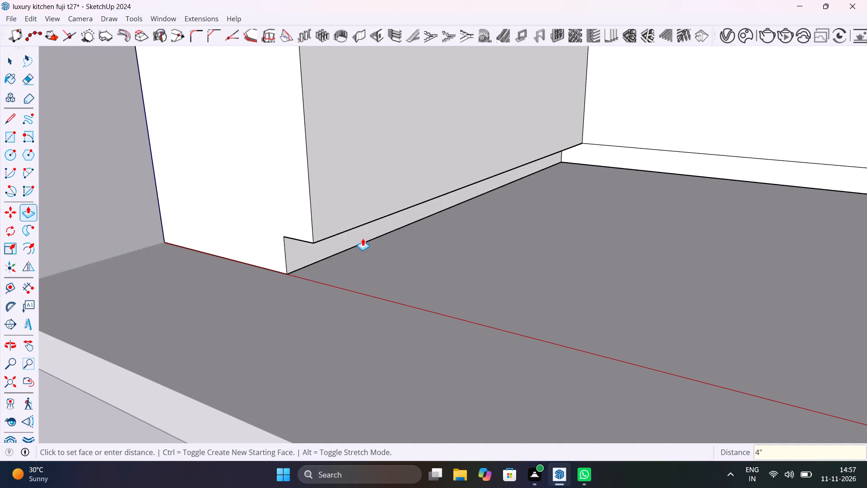
pyautogui.doubleClick(677, 166)
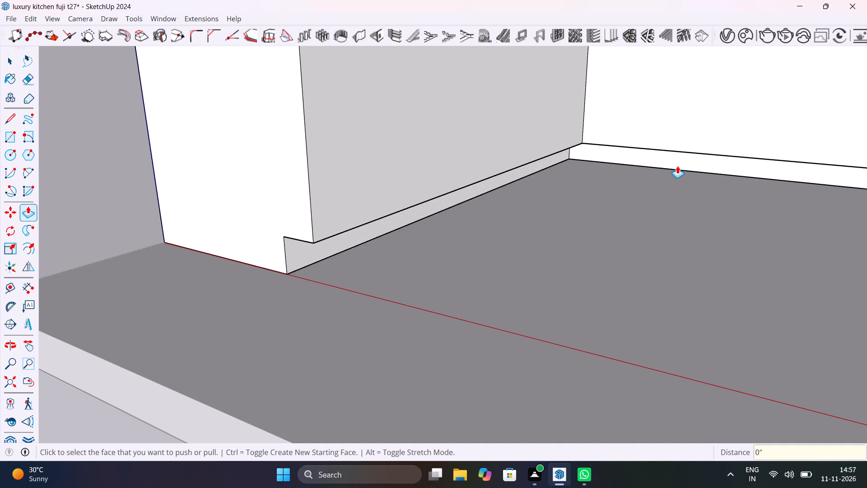
pyautogui.scroll(-6, 677, 166)
pyautogui.moveTo(669, 205); pyautogui.dragTo(543, 244, button='middle')
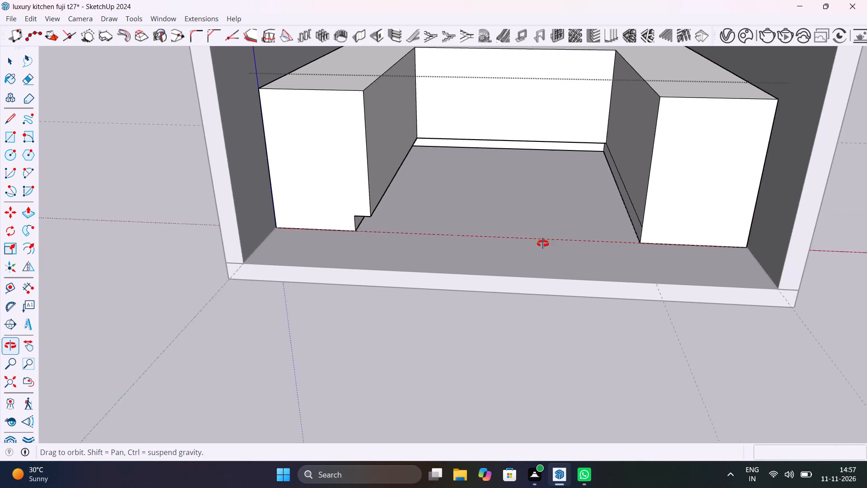
pyautogui.moveTo(543, 244); pyautogui.dragTo(685, 226, button='middle')
pyautogui.scroll(10, 656, 185)
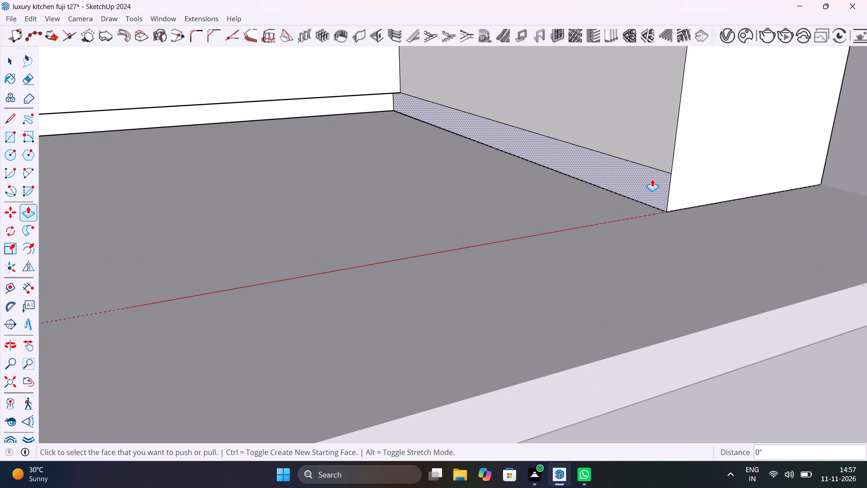
pyautogui.doubleClick(652, 179)
pyautogui.scroll(-14, 652, 179)
pyautogui.press('space')
# Save the kitchen model.
pyautogui.scroll(-1, 618, 238)
pyautogui.moveTo(619, 239); pyautogui.dragTo(457, 274, button='middle')
pyautogui.hotkey('ctrl', 's')
# Close the counter group to return to the whole model.
pyautogui.scroll(5, 525, 210)
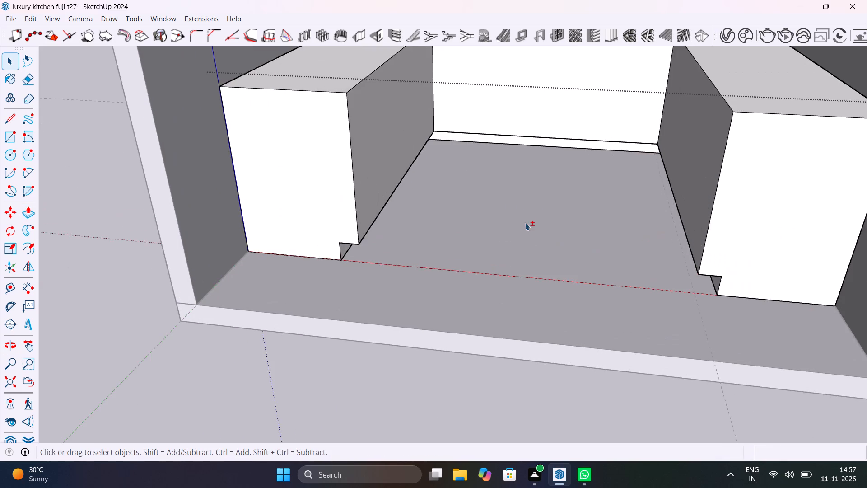
pyautogui.keyDown('shift'); pyautogui.moveTo(525, 223); pyautogui.dragTo(521, 348, button='middle'); pyautogui.keyUp('shift')
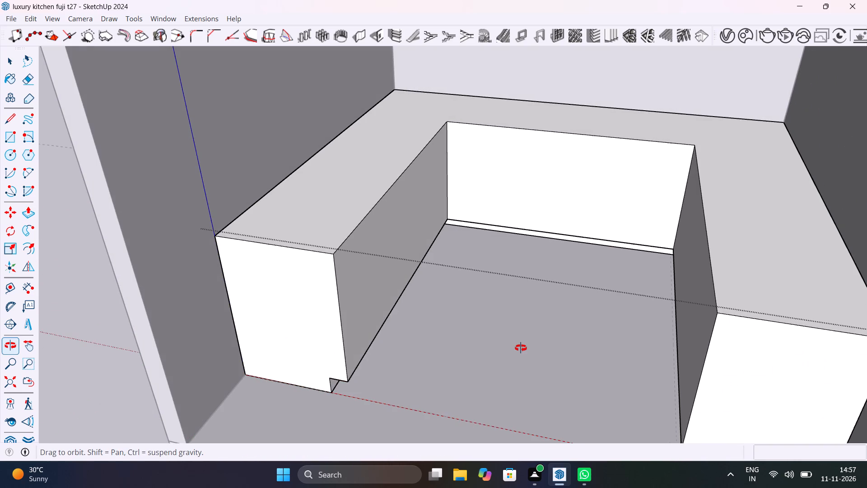
pyautogui.keyDown('shift'); pyautogui.moveTo(521, 348); pyautogui.dragTo(535, 343, button='middle'); pyautogui.keyUp('shift')
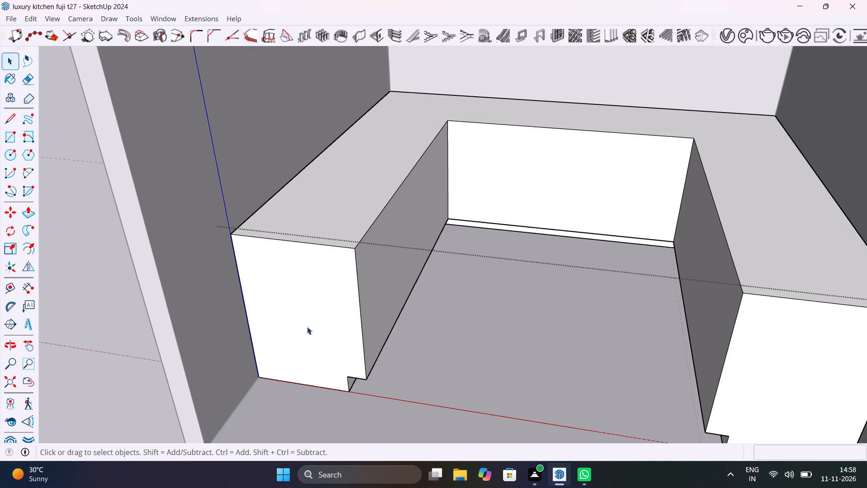
pyautogui.click(112, 309)
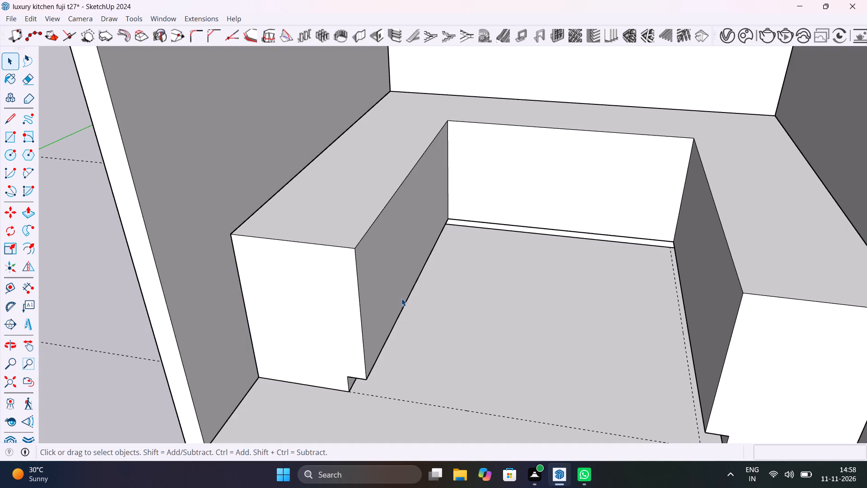
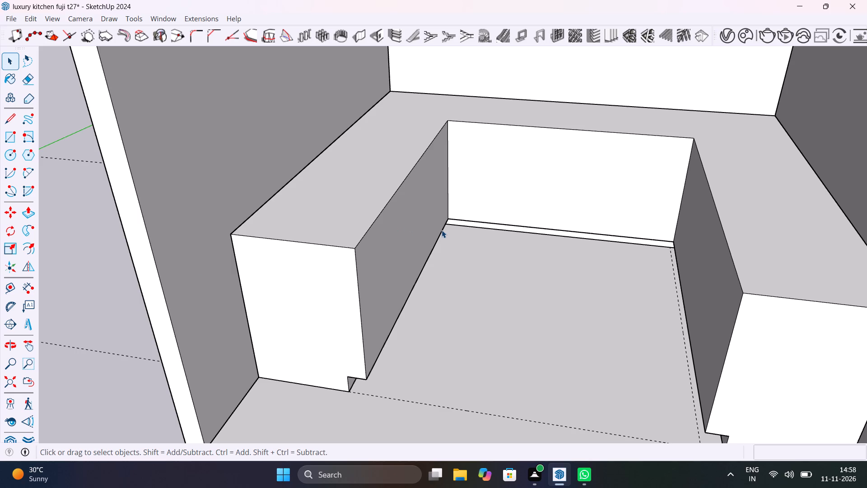
# Draw a rectangle covering the whole inner face of the left counter leg, above the toe-kick recess.
pyautogui.scroll(4, 442, 230)
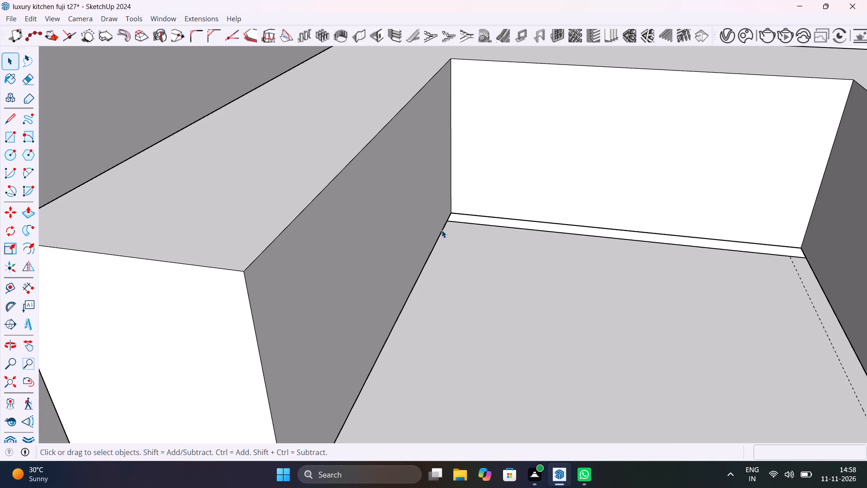
pyautogui.moveTo(441, 230); pyautogui.dragTo(549, 239, button='middle')
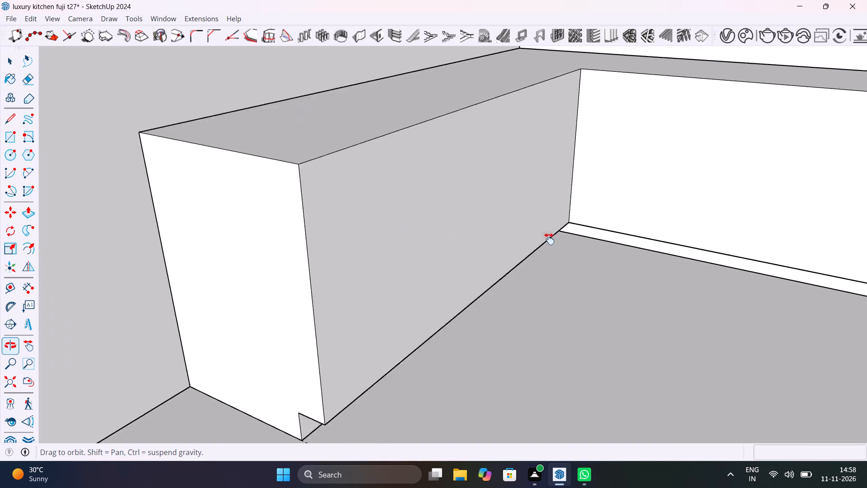
pyautogui.moveTo(549, 239); pyautogui.dragTo(585, 258, button='middle')
pyautogui.scroll(-4, 529, 203)
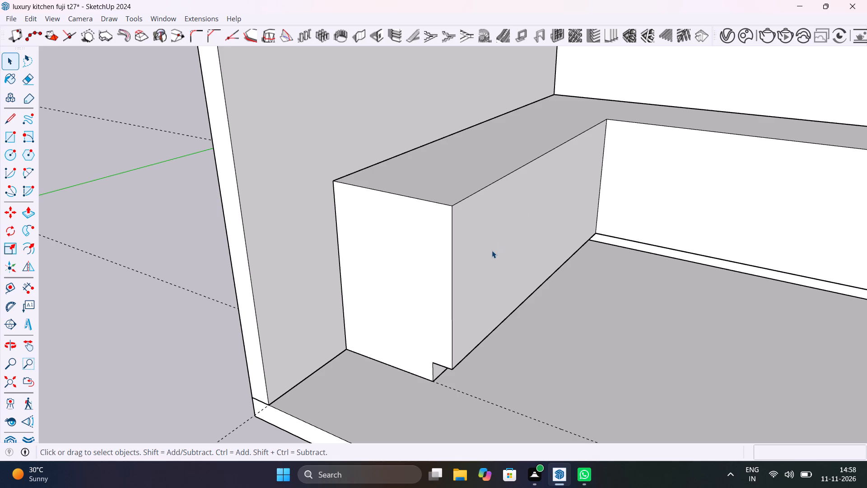
pyautogui.scroll(4, 492, 250)
pyautogui.moveTo(499, 256); pyautogui.dragTo(425, 256, button='middle')
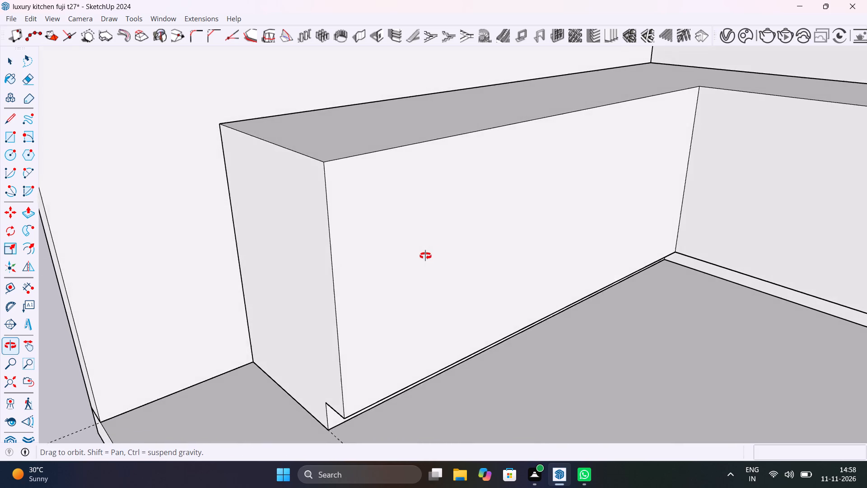
pyautogui.moveTo(425, 256); pyautogui.dragTo(428, 257, button='middle')
pyautogui.press('r')
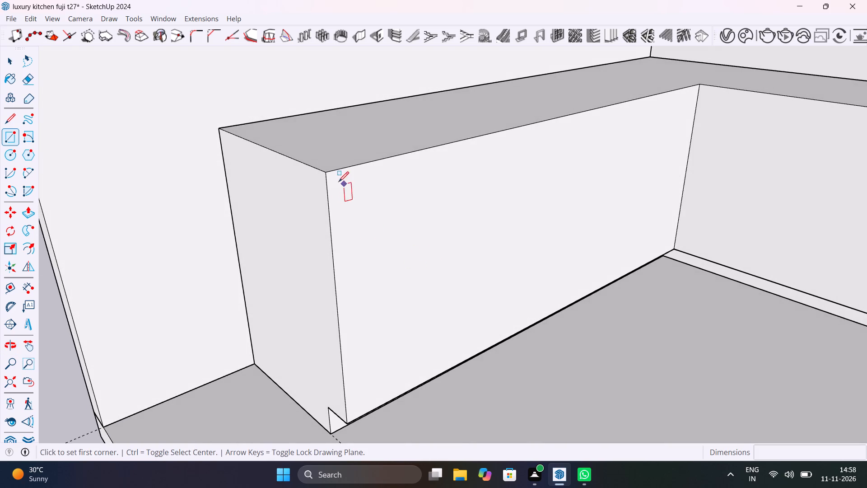
pyautogui.click(328, 173)
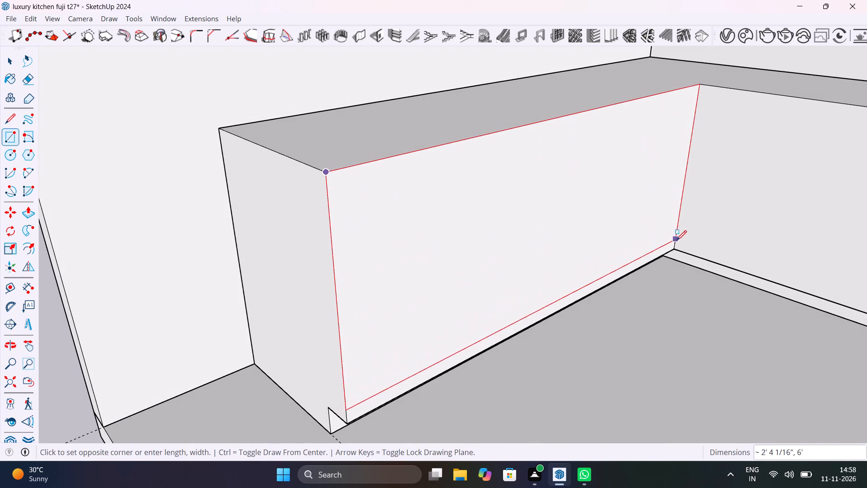
pyautogui.click(678, 248)
pyautogui.press('space')
# Push/Pull the new rectangle 1" outward from the counter leg to form a front panel.
pyautogui.click(434, 248)
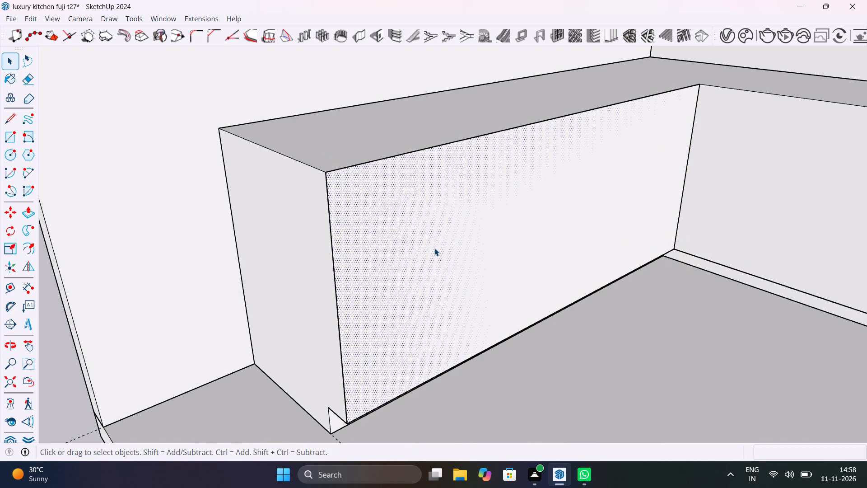
pyautogui.press('p')
pyautogui.click(434, 248)
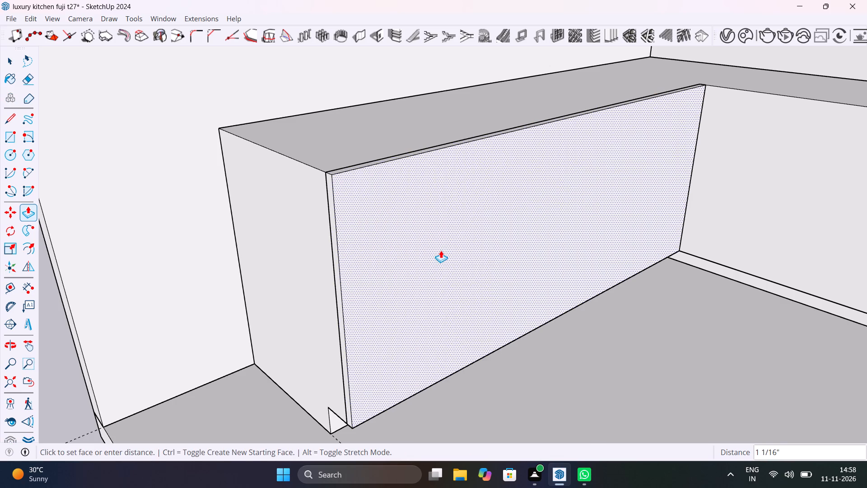
pyautogui.write('1"')
pyautogui.press('Return')
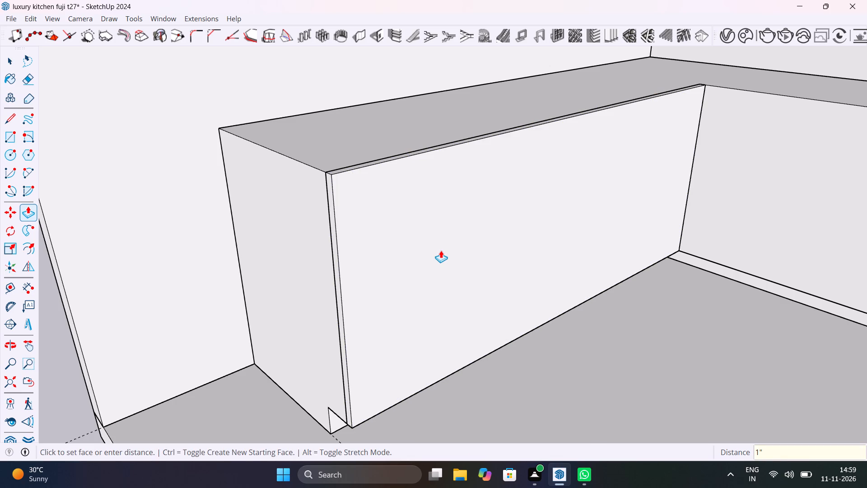
pyautogui.press('space')
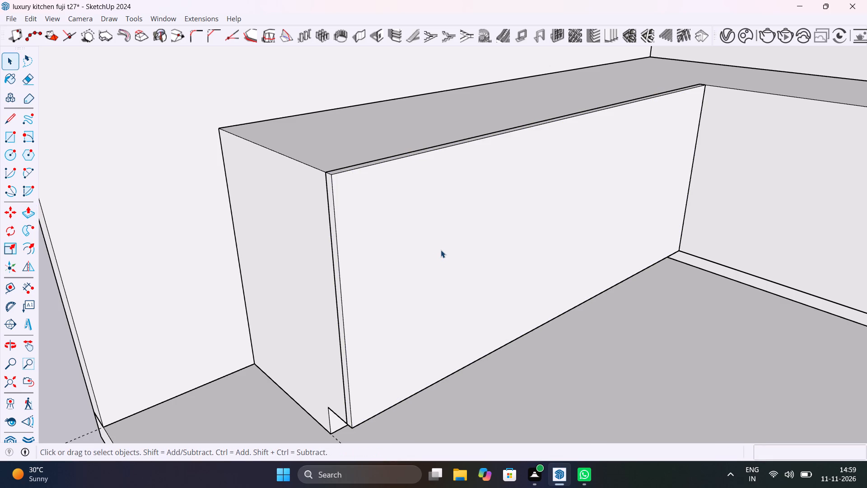
# Group the entire 1" front panel and open the group for editing.
pyautogui.scroll(-1, 440, 251)
pyautogui.moveTo(442, 252); pyautogui.dragTo(478, 249, button='middle')
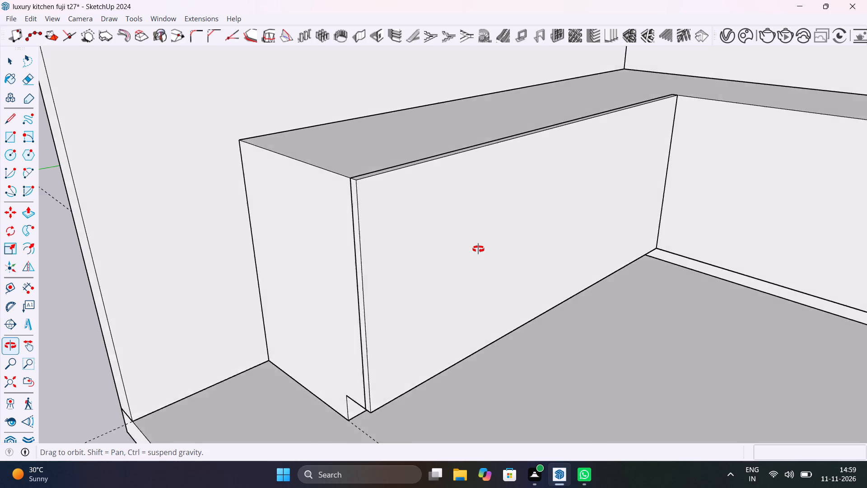
pyautogui.moveTo(478, 249); pyautogui.dragTo(518, 263, button='middle')
pyautogui.tripleClick(491, 238)
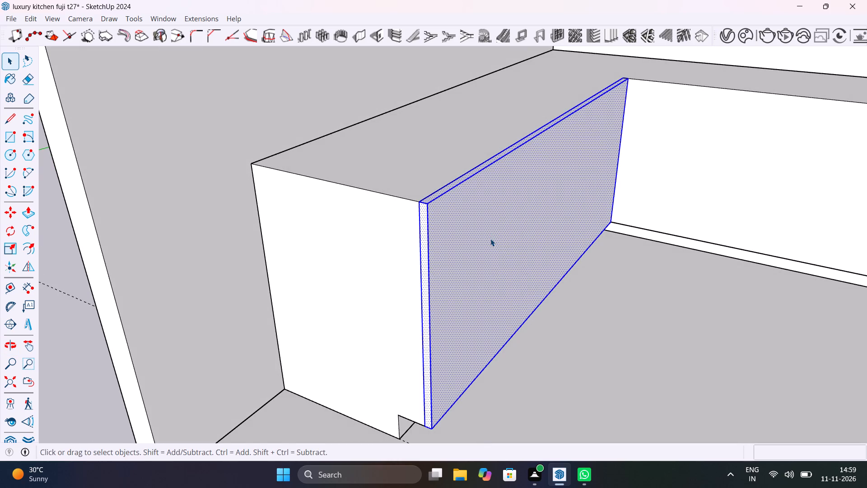
pyautogui.rightClick(490, 239)
pyautogui.click(538, 108)
pyautogui.scroll(-6, 537, 110)
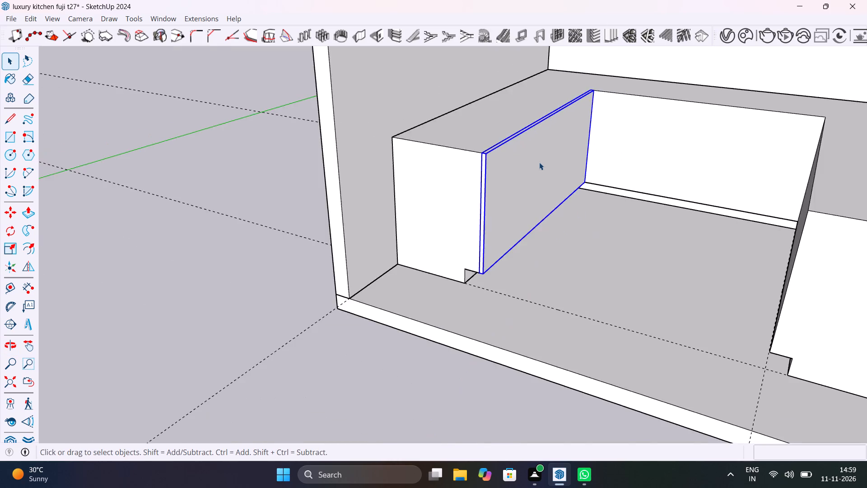
pyautogui.scroll(-3, 541, 169)
pyautogui.click(296, 171)
pyautogui.doubleClick(527, 165)
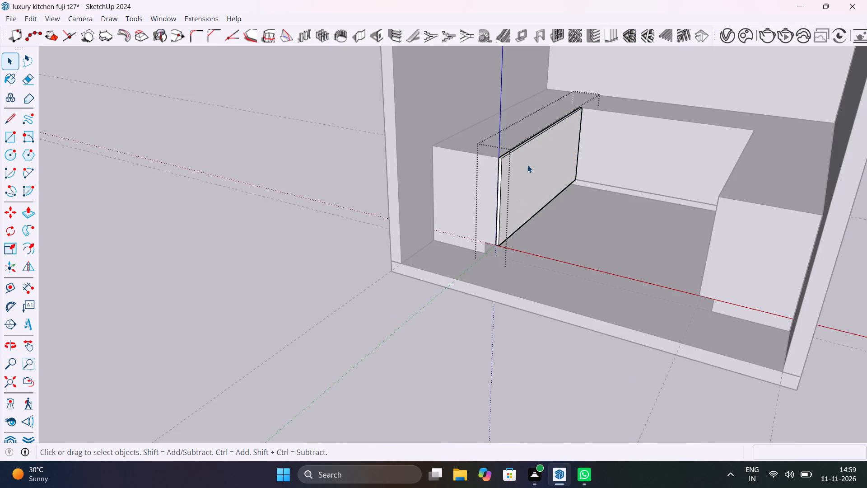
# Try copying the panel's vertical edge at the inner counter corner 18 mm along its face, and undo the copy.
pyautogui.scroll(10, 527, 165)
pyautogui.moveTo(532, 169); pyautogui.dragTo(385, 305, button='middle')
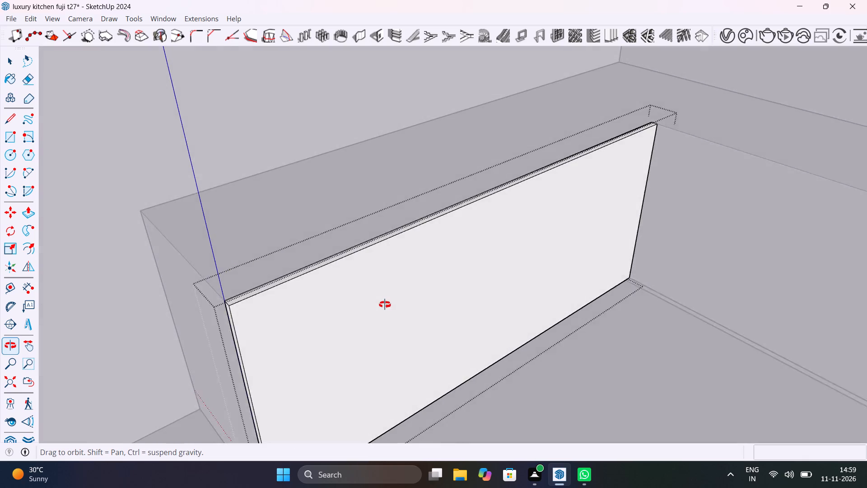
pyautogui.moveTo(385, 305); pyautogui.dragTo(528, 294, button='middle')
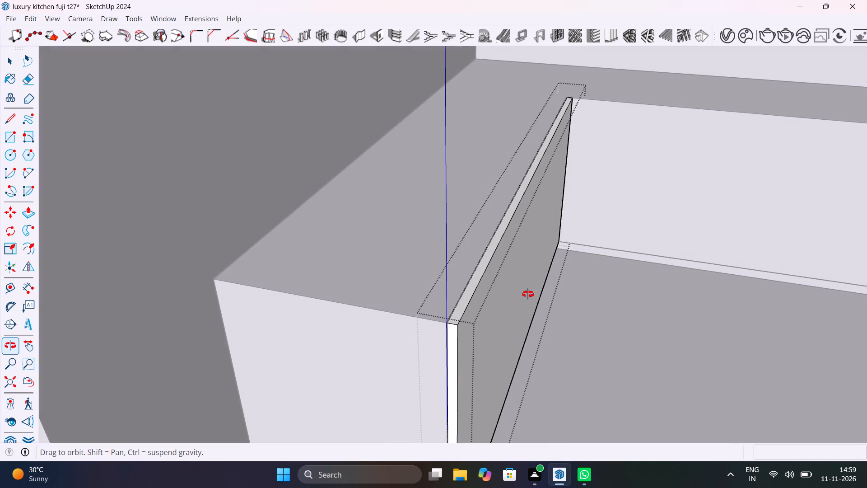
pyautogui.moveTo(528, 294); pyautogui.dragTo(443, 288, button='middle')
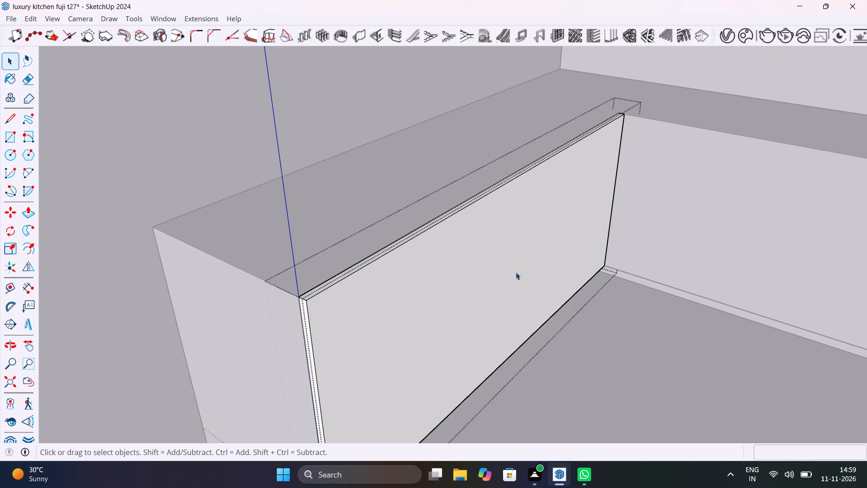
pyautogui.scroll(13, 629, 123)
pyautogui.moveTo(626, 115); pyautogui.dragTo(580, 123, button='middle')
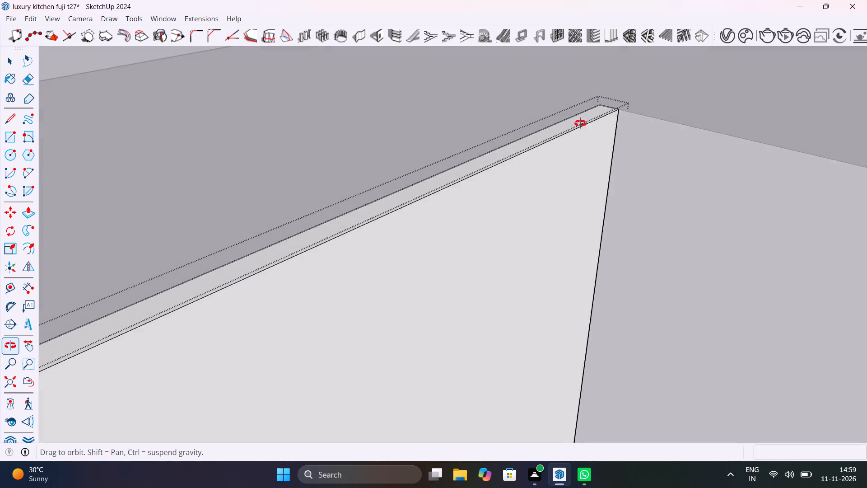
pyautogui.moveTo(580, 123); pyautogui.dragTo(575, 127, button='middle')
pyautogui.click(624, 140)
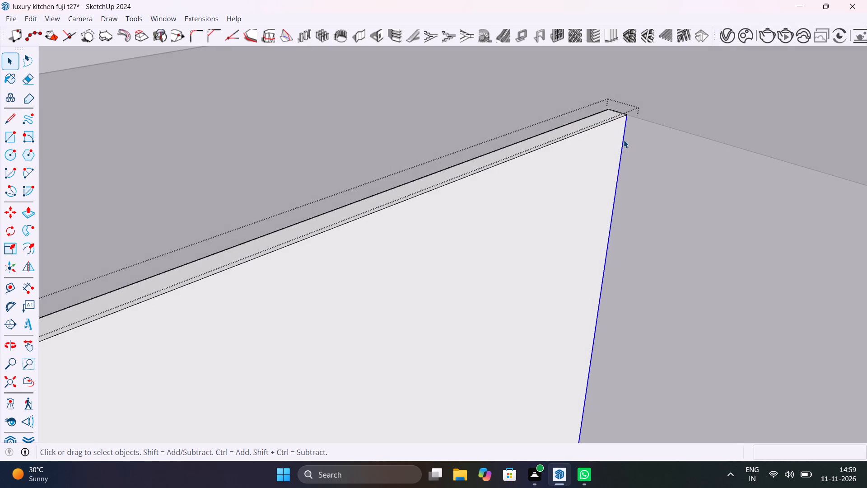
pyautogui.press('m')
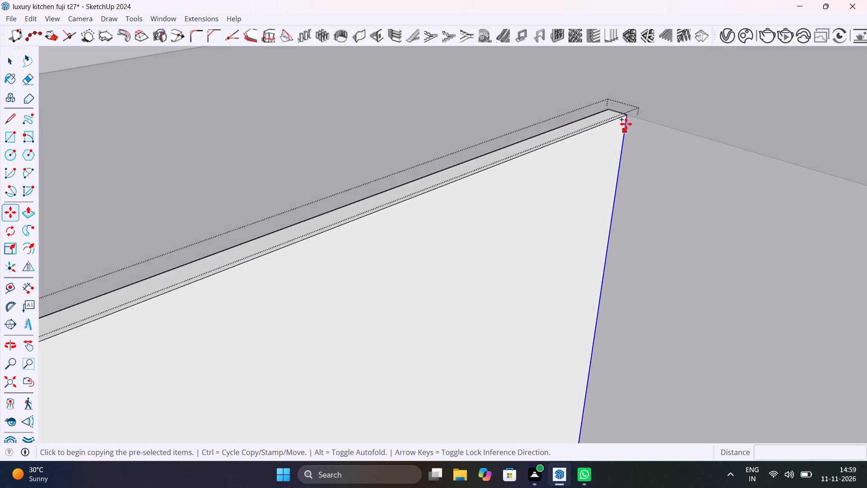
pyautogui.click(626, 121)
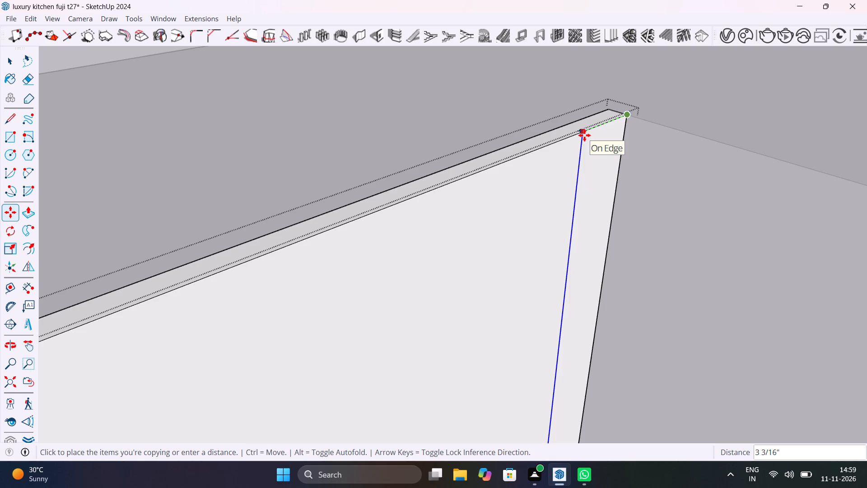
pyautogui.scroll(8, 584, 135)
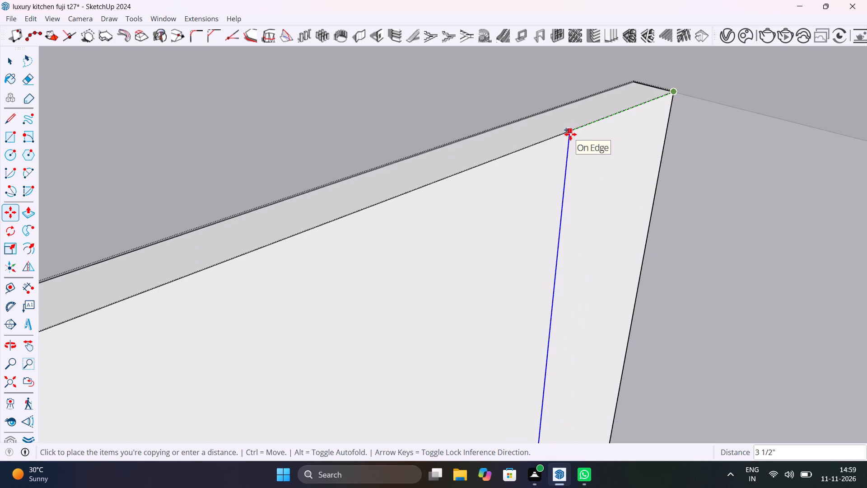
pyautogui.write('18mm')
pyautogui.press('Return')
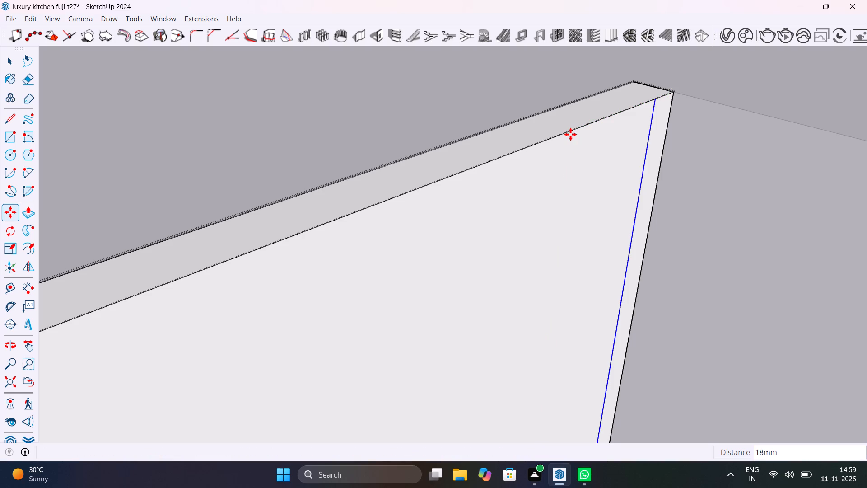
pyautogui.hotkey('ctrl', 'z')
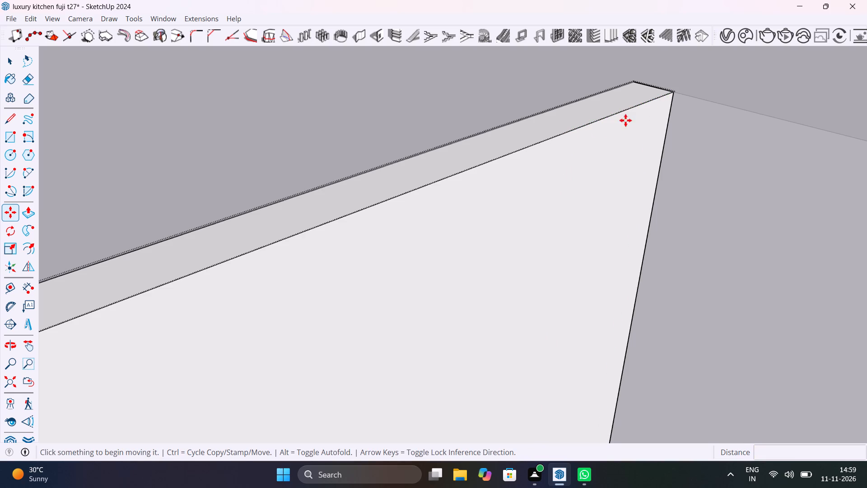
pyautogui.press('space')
# Copy the panel's vertical edge at the inner counter corner 4" along the panel face.
pyautogui.click(672, 110)
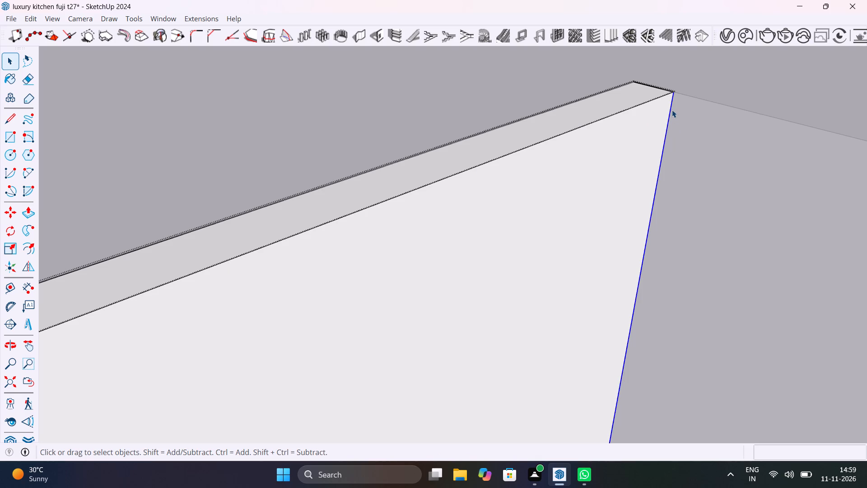
pyautogui.press('m')
pyautogui.click(674, 94)
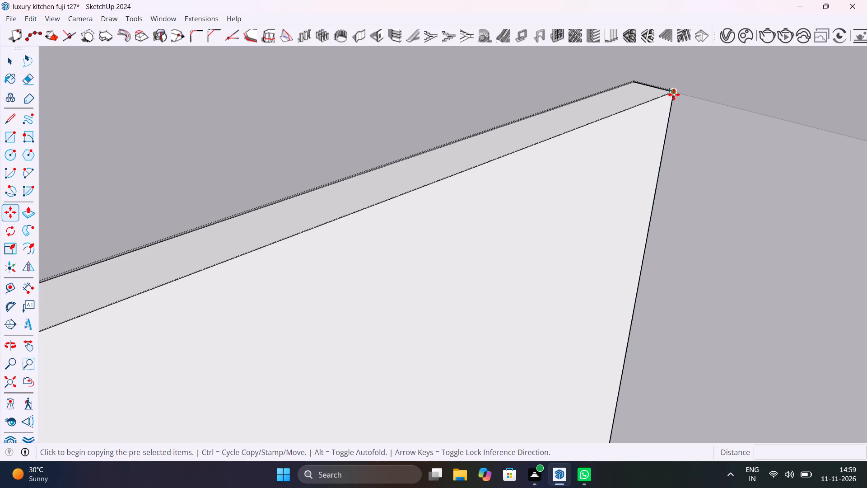
pyautogui.write('4"')
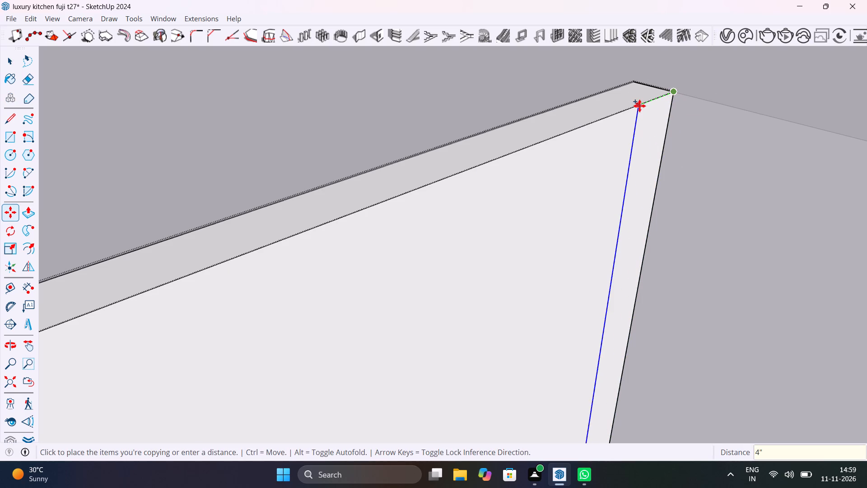
pyautogui.press('Return')
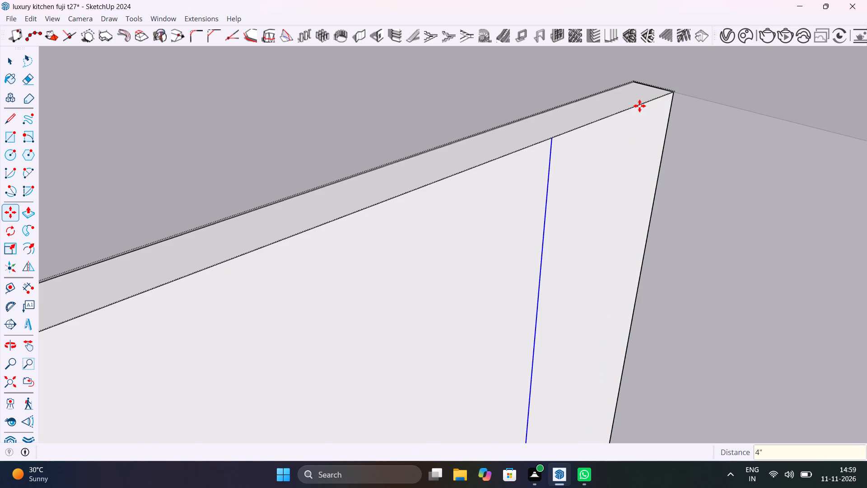
# Copy the new vertical line 4 mm further along the panel face, away from the inner corner.
pyautogui.scroll(-11, 639, 106)
pyautogui.moveTo(631, 171); pyautogui.dragTo(480, 168, button='middle')
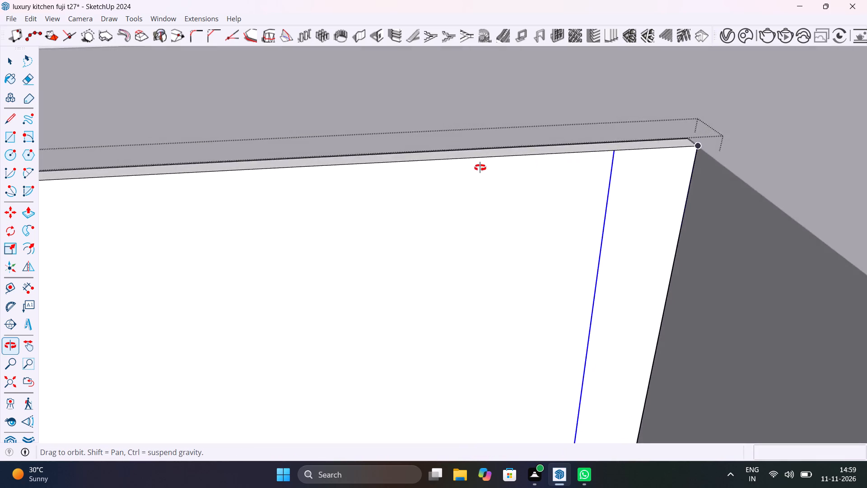
pyautogui.moveTo(480, 168); pyautogui.dragTo(531, 170, button='middle')
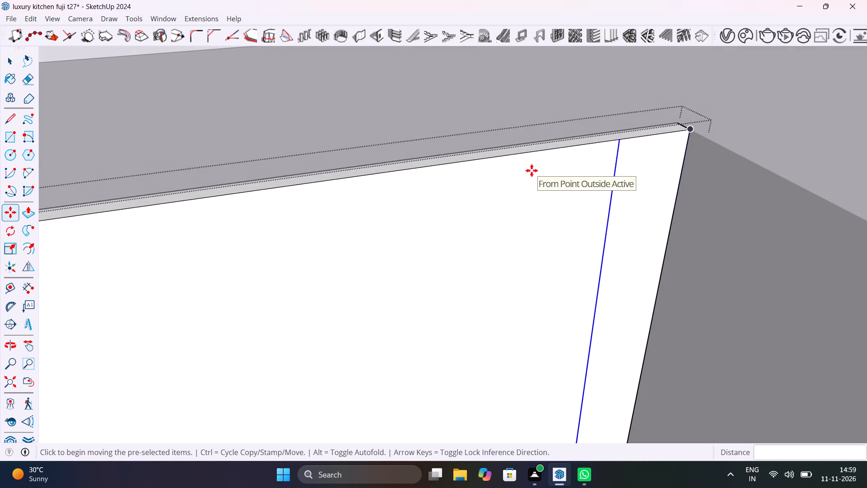
pyautogui.scroll(4, 617, 160)
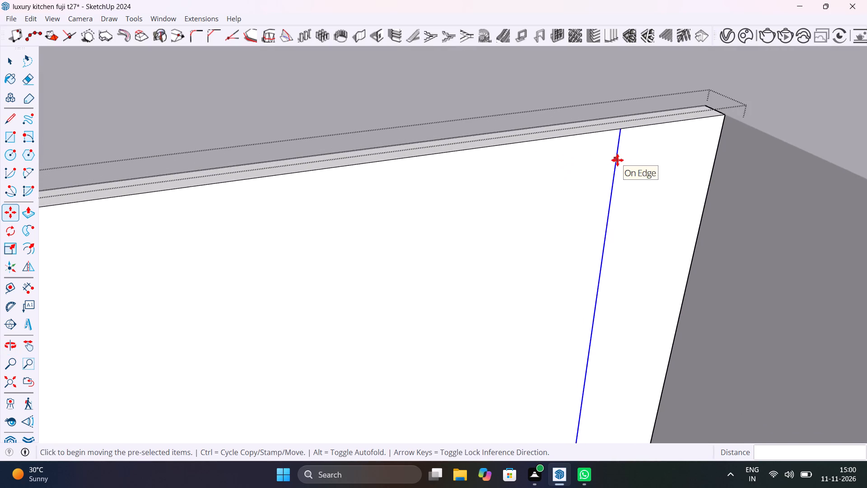
pyautogui.press('space')
pyautogui.click(620, 141)
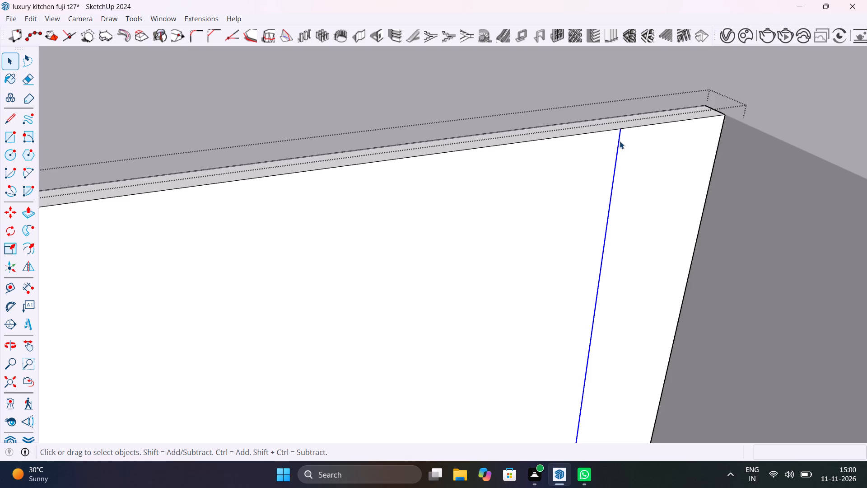
pyautogui.scroll(8, 620, 141)
pyautogui.press('m')
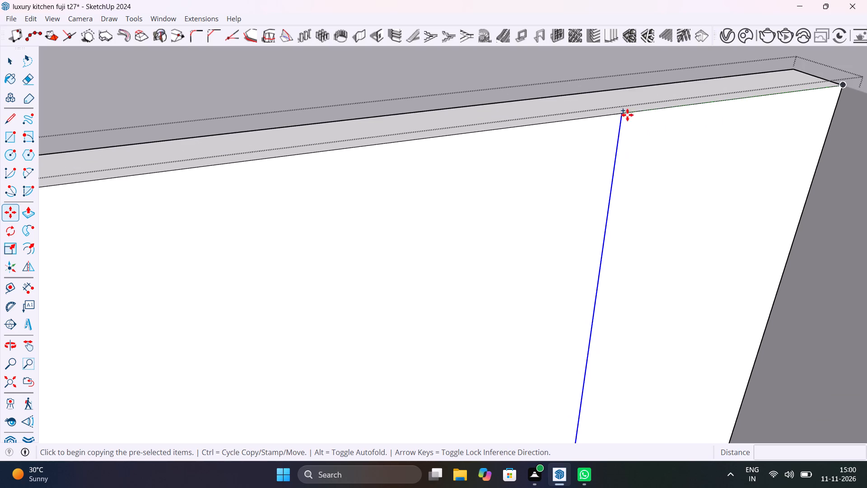
pyautogui.click(622, 117)
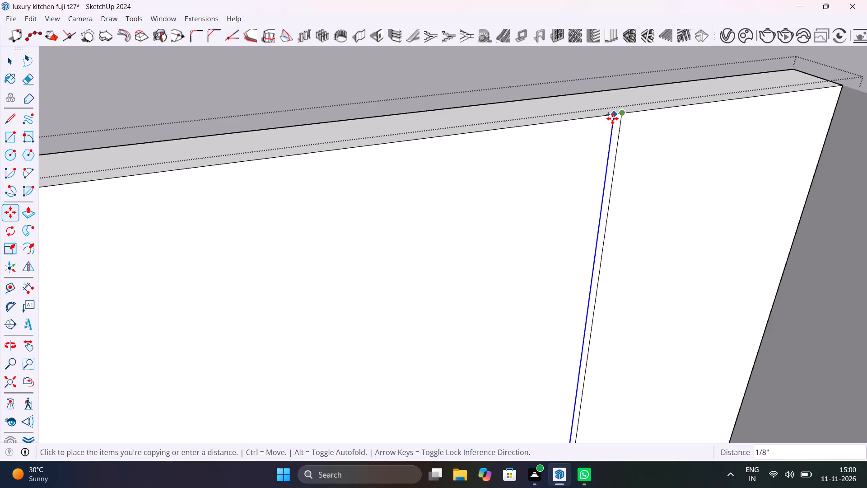
pyautogui.write('4mm')
pyautogui.press('Return')
pyautogui.press('space')
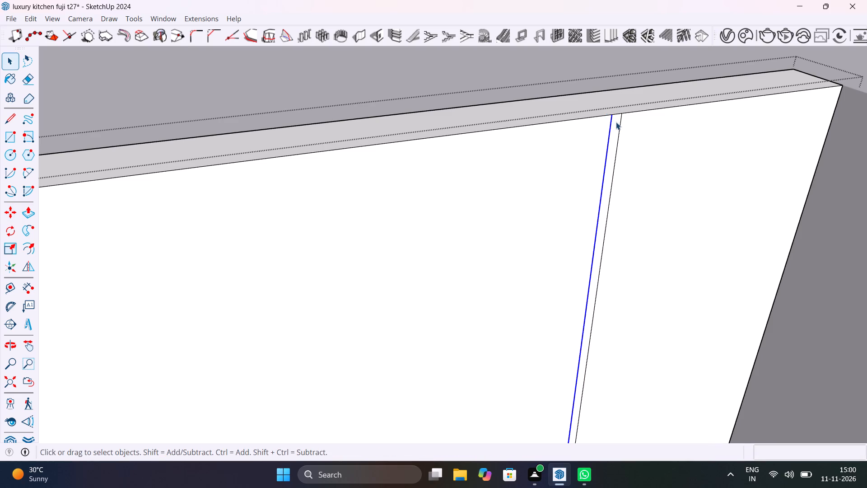
# Push the 4 mm strip back 1" through the panel thickness to cut a groove, and save the model.
pyautogui.click(616, 123)
pyautogui.press('p')
pyautogui.click(616, 123)
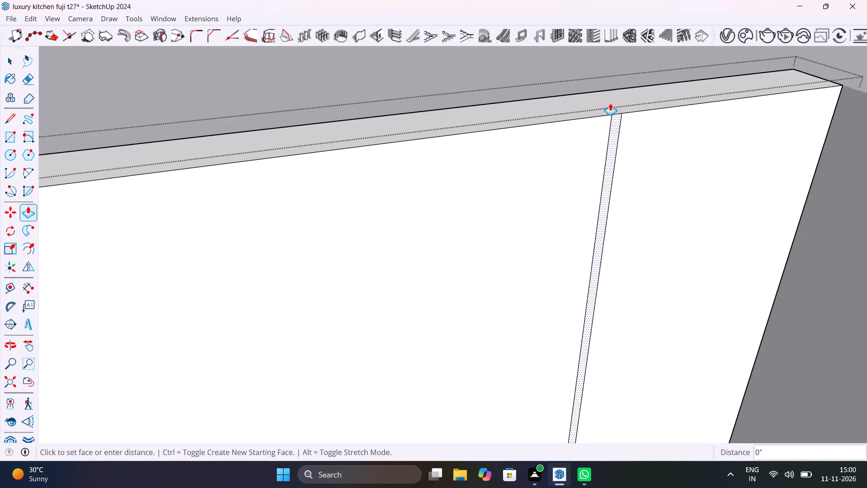
pyautogui.click(556, 75)
pyautogui.scroll(-14, 566, 121)
pyautogui.press('space')
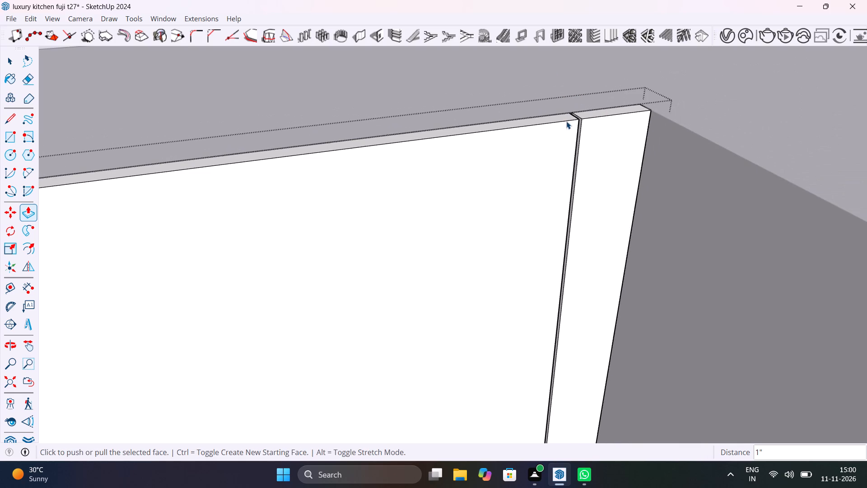
pyautogui.hotkey('ctrl', 's')
# Place a vertical guide 1' along the panel face from the groove's edge, away from the corner.
pyautogui.scroll(5, 581, 146)
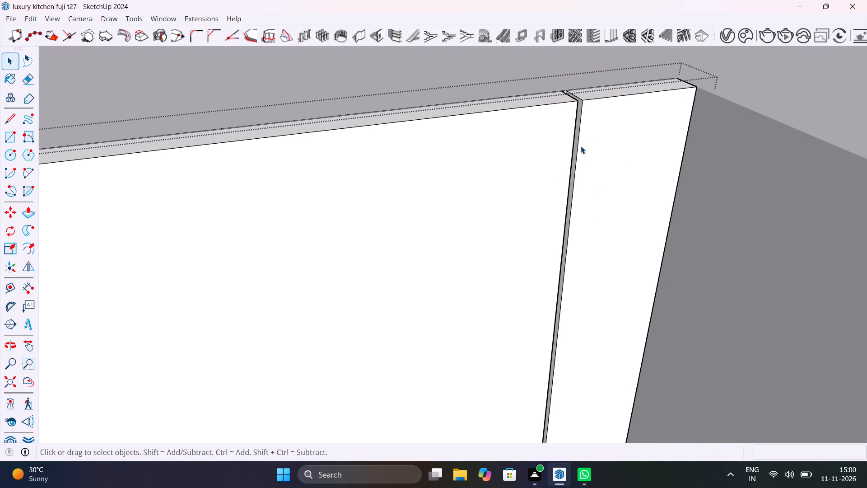
pyautogui.moveTo(579, 182); pyautogui.dragTo(424, 197, button='middle')
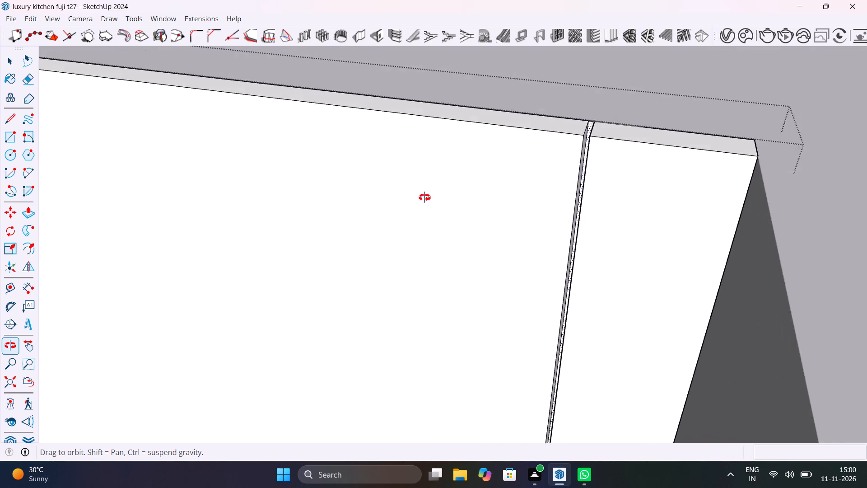
pyautogui.moveTo(424, 197); pyautogui.dragTo(521, 220, button='middle')
pyautogui.press('t')
pyautogui.click(578, 204)
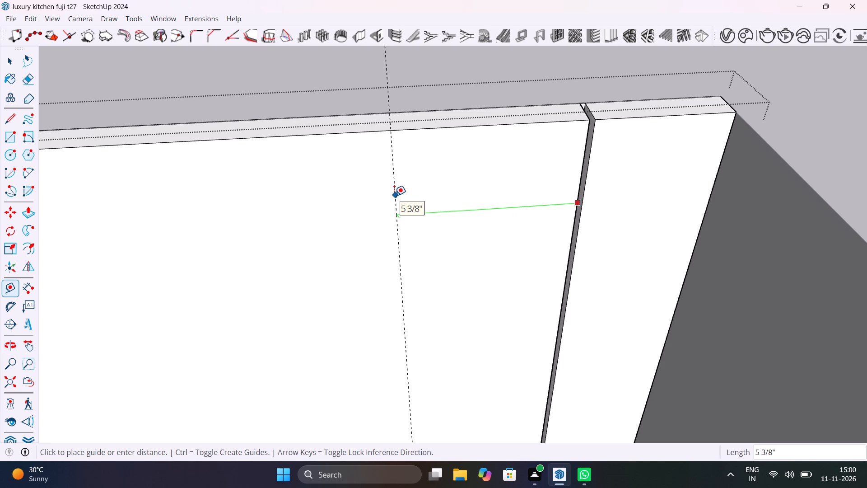
pyautogui.write("1'")
pyautogui.press('Return')
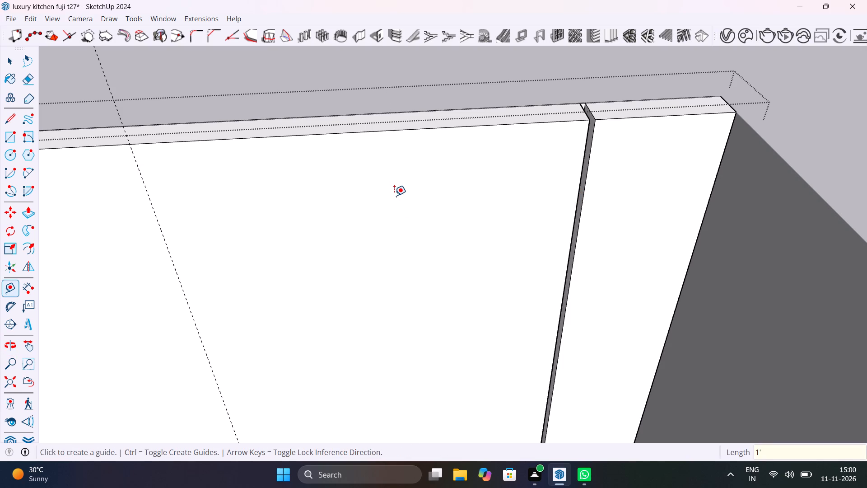
# Copy the groove's two front vertical edges along the panel's top edge to the 1' guide.
pyautogui.scroll(-12, 394, 196)
pyautogui.scroll(4, 394, 195)
pyautogui.scroll(-7, 394, 195)
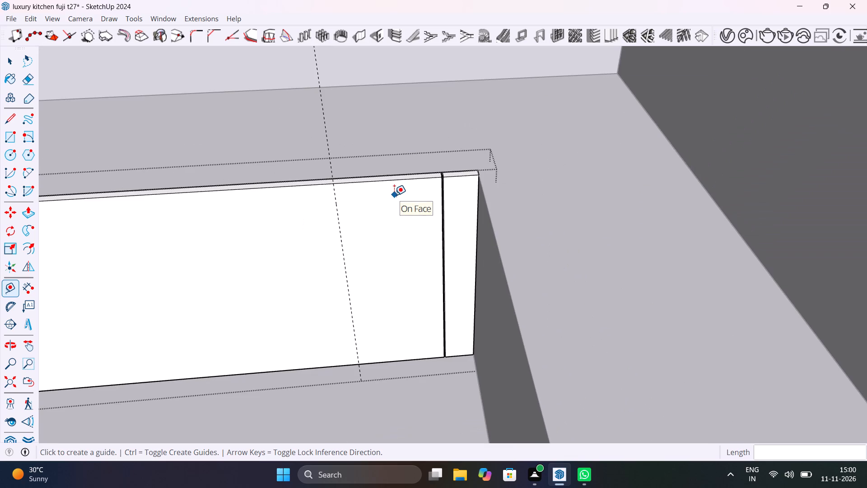
pyautogui.press('space')
pyautogui.scroll(11, 446, 198)
pyautogui.click(437, 179)
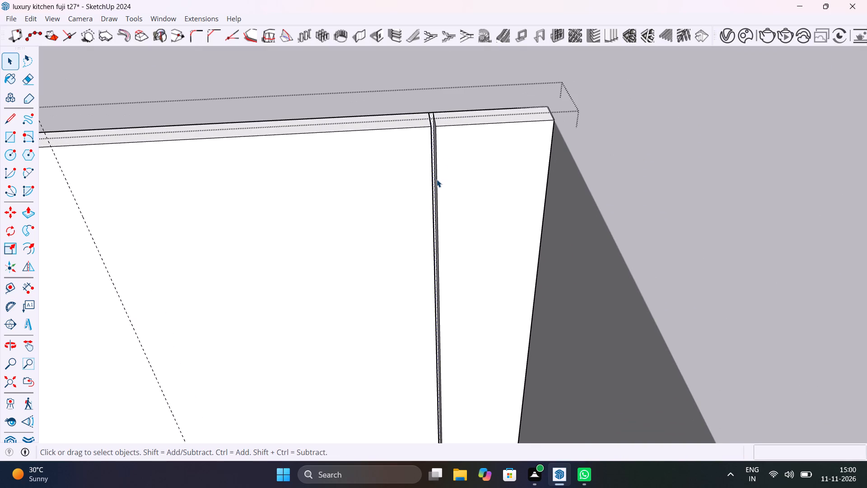
pyautogui.keyDown('shift'); pyautogui.click(432, 189); pyautogui.keyUp('shift')
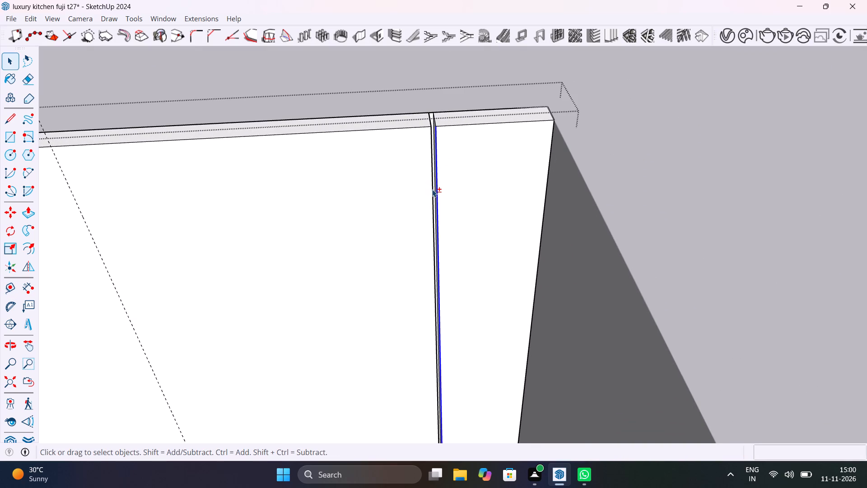
pyautogui.press('m')
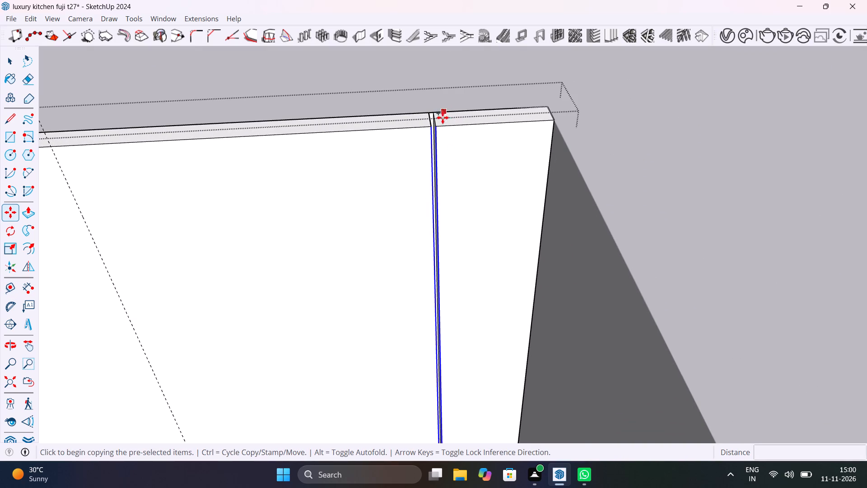
pyautogui.click(439, 128)
pyautogui.scroll(-7, 343, 139)
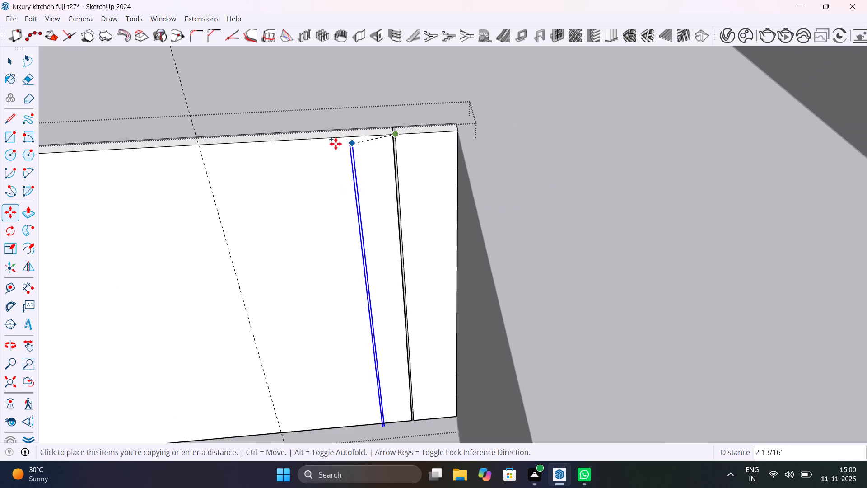
pyautogui.scroll(17, 197, 152)
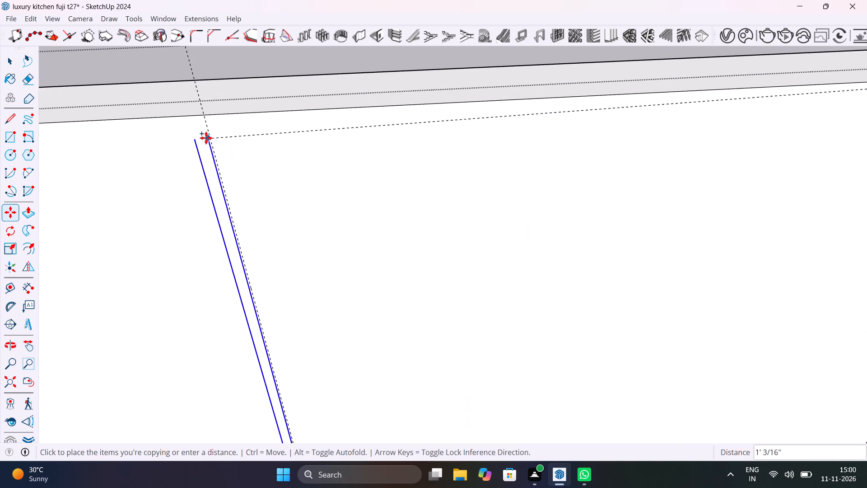
pyautogui.click(204, 119)
pyautogui.scroll(-8, 303, 152)
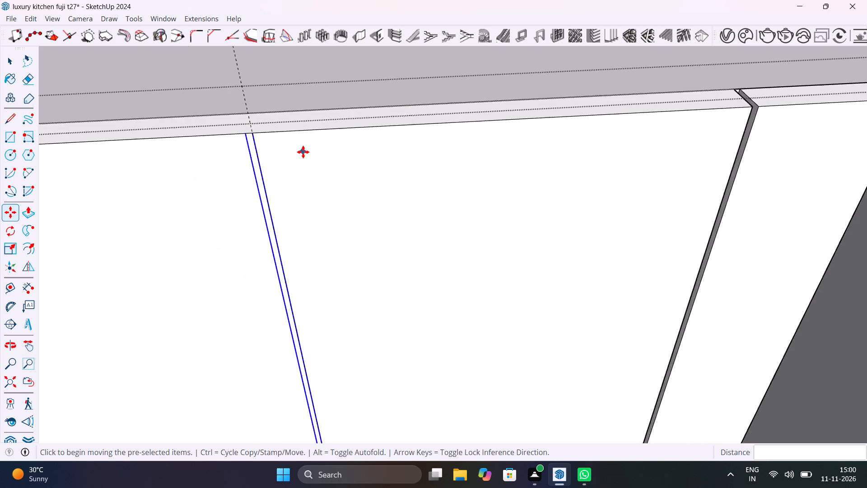
# Place another vertical guide 2' along the panel face from the copied groove lines.
pyautogui.scroll(-4, 303, 152)
pyautogui.moveTo(317, 172); pyautogui.dragTo(626, 164, button='middle')
pyautogui.scroll(-4, 627, 164)
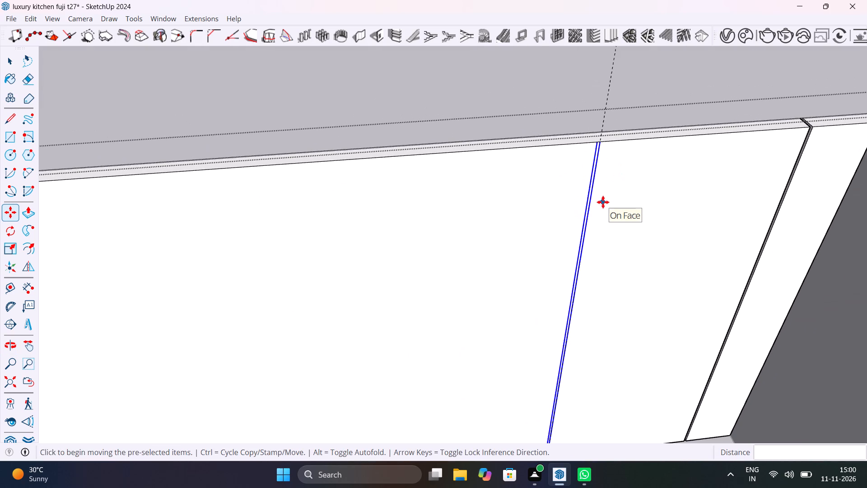
pyautogui.press('t')
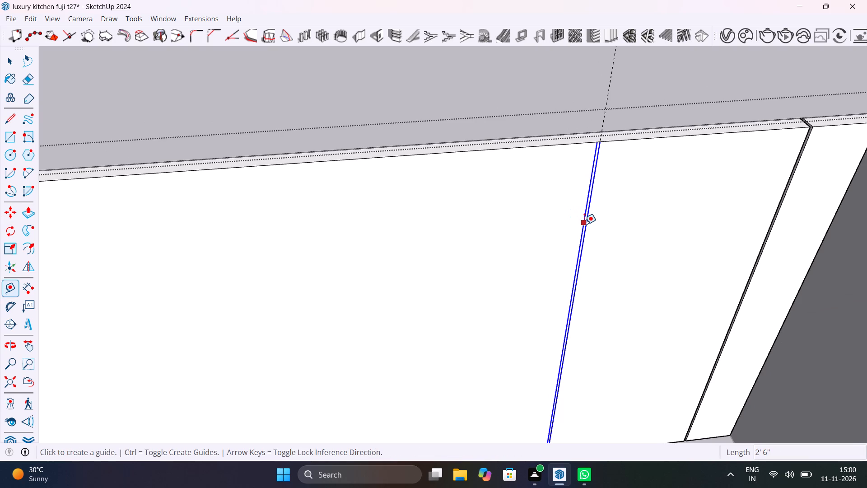
pyautogui.click(585, 224)
pyautogui.scroll(-8, 371, 214)
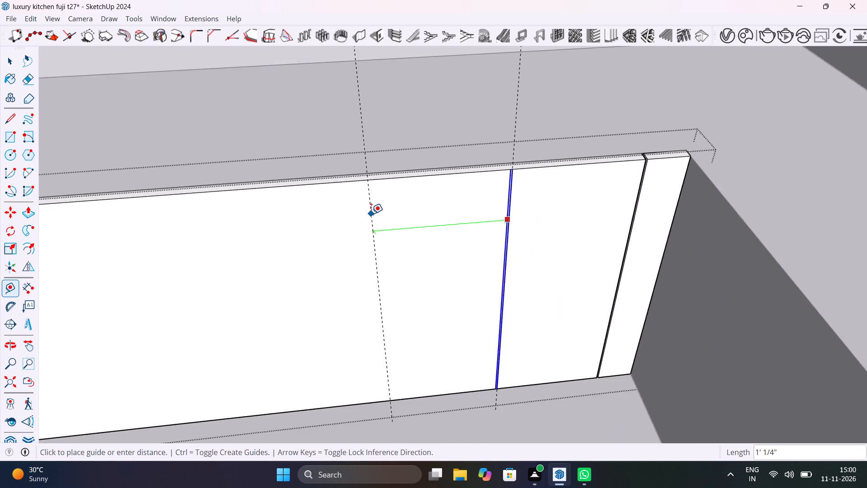
pyautogui.scroll(-3, 371, 214)
pyautogui.write("3'")
pyautogui.press('Return')
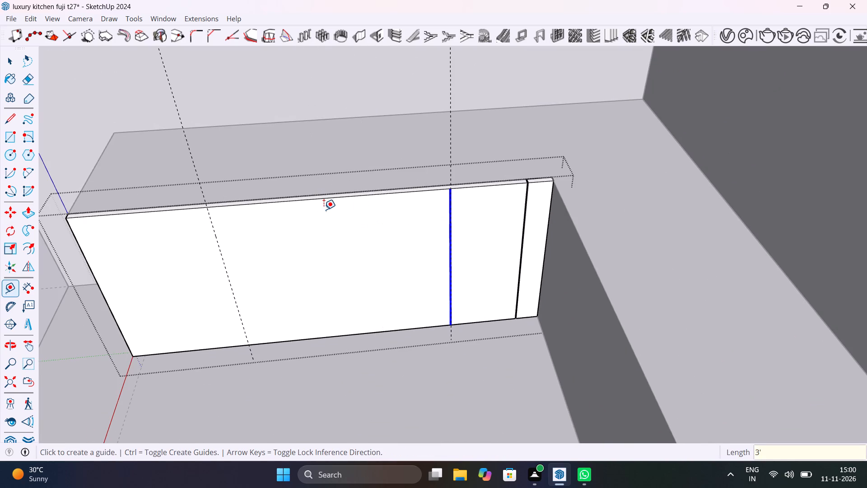
pyautogui.write("2'")
pyautogui.press('Return')
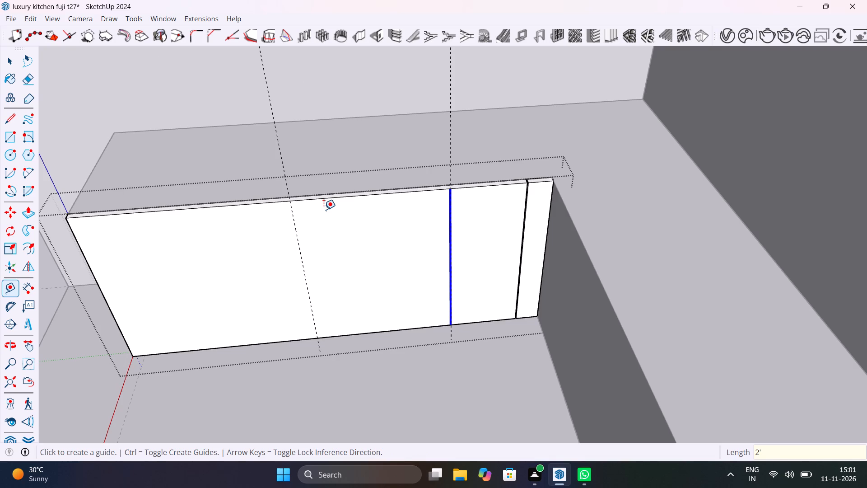
# Copy the pair of groove lines along the panel's top edge from the 1' guide to the 2' guide.
pyautogui.press('space')
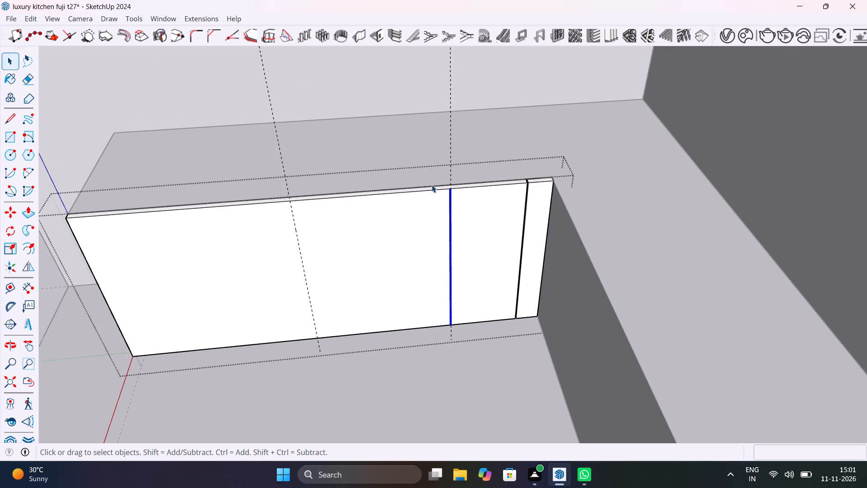
pyautogui.scroll(15, 432, 185)
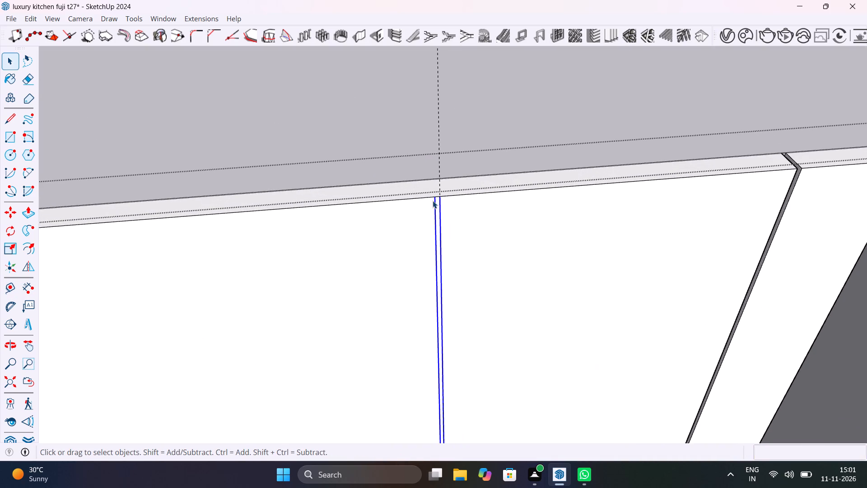
pyautogui.press('m')
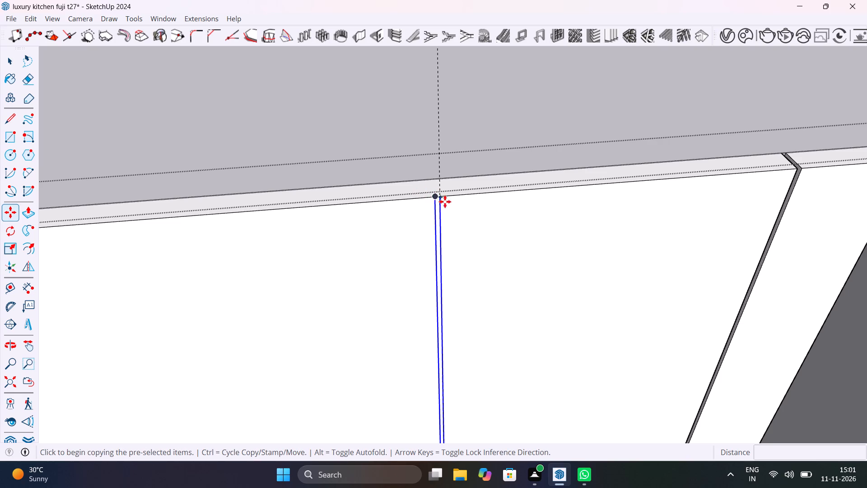
pyautogui.click(439, 197)
pyautogui.scroll(-19, 310, 183)
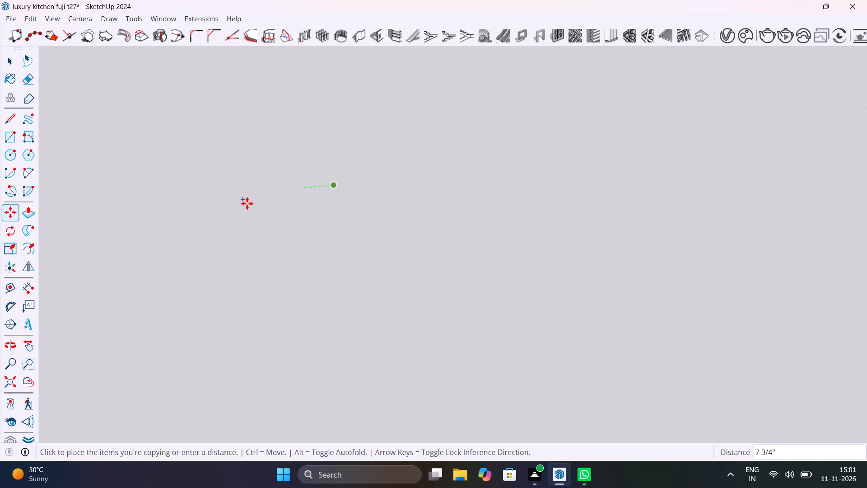
pyautogui.keyDown('shift'); pyautogui.moveTo(221, 199); pyautogui.dragTo(448, 268, button='middle'); pyautogui.keyUp('shift')
pyautogui.scroll(-16, 299, 177)
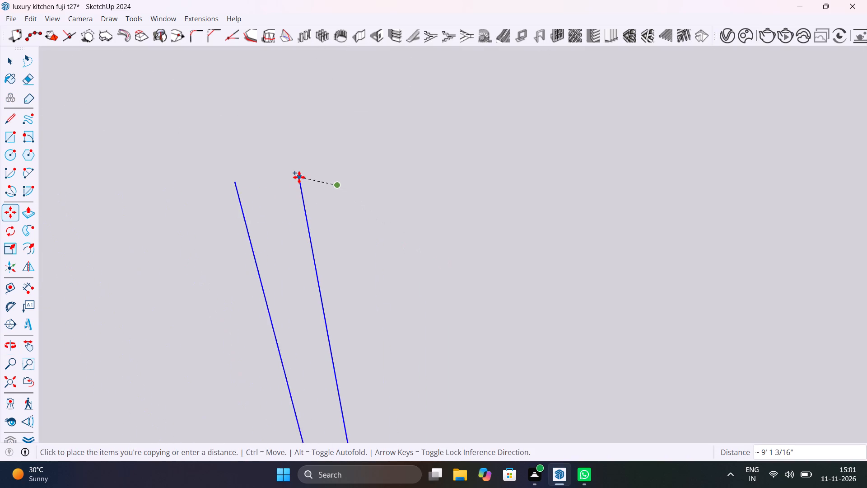
pyautogui.scroll(-20, 299, 177)
pyautogui.scroll(-20, 299, 177)
pyautogui.scroll(-15, 299, 177)
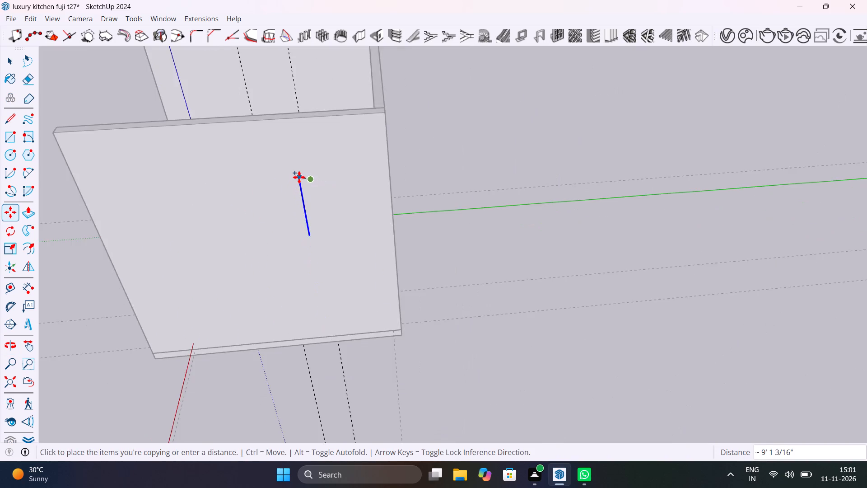
pyautogui.scroll(-6, 299, 177)
pyautogui.keyDown('shift'); pyautogui.moveTo(285, 145); pyautogui.dragTo(496, 380, button='middle'); pyautogui.keyUp('shift')
pyautogui.scroll(6, 452, 372)
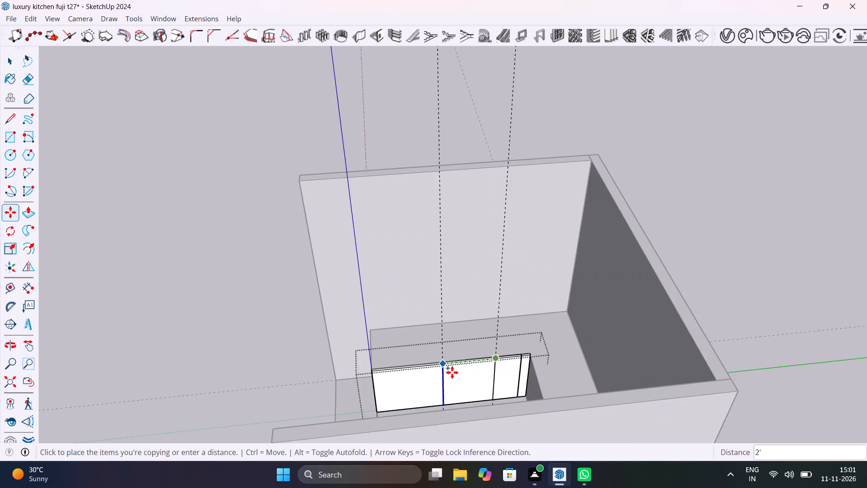
pyautogui.scroll(19, 452, 372)
pyautogui.scroll(7, 452, 370)
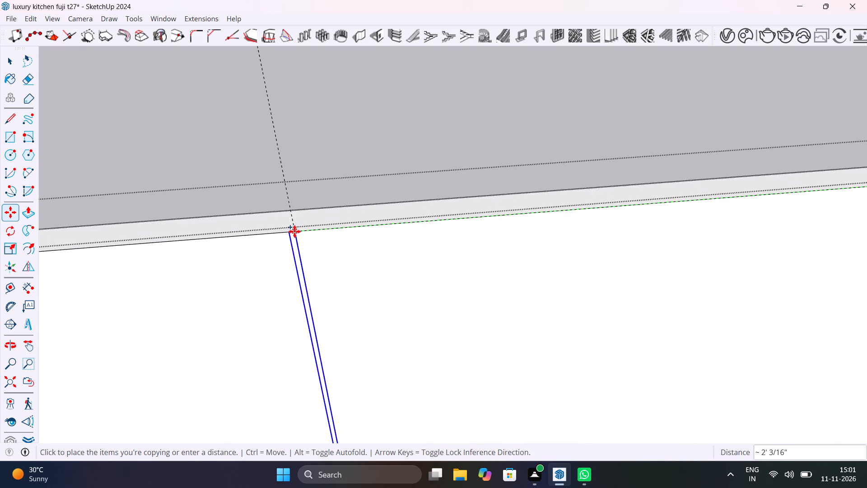
pyautogui.click(294, 231)
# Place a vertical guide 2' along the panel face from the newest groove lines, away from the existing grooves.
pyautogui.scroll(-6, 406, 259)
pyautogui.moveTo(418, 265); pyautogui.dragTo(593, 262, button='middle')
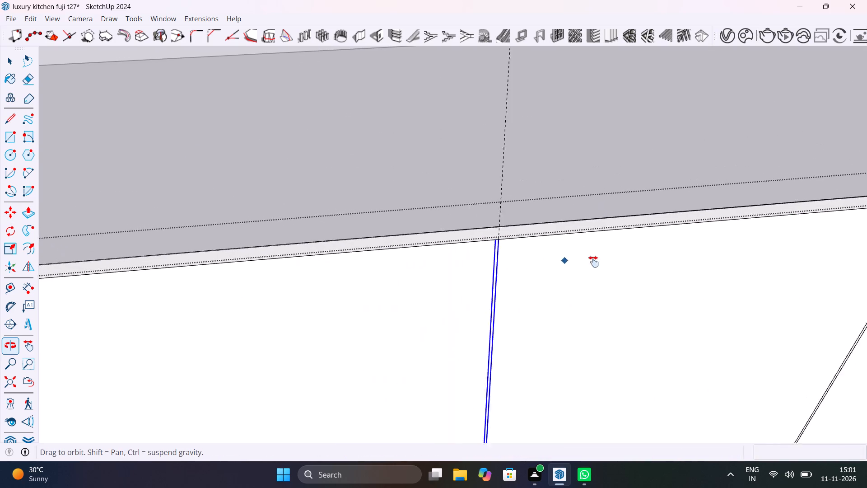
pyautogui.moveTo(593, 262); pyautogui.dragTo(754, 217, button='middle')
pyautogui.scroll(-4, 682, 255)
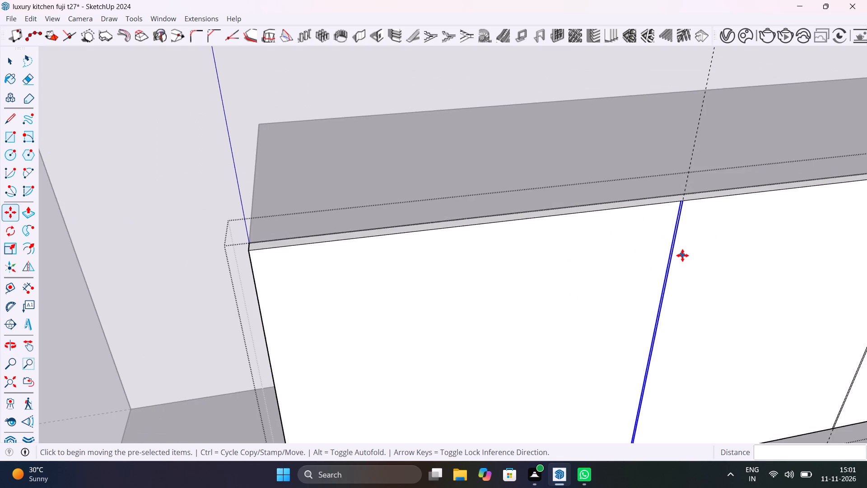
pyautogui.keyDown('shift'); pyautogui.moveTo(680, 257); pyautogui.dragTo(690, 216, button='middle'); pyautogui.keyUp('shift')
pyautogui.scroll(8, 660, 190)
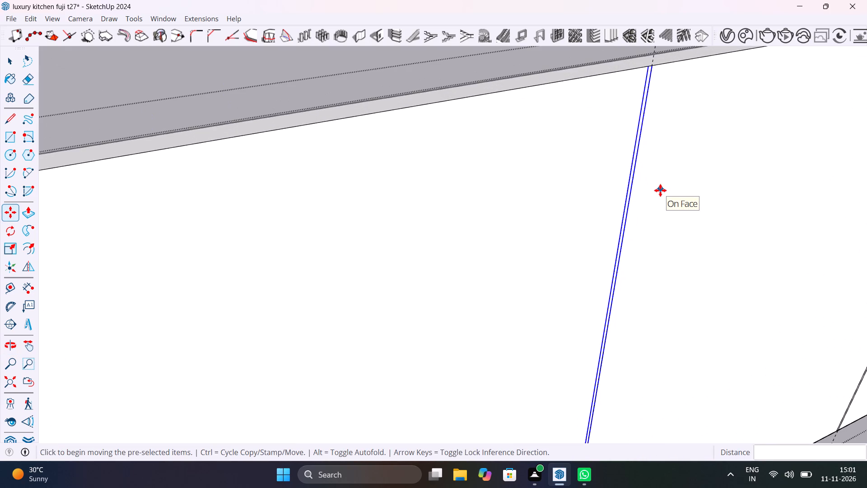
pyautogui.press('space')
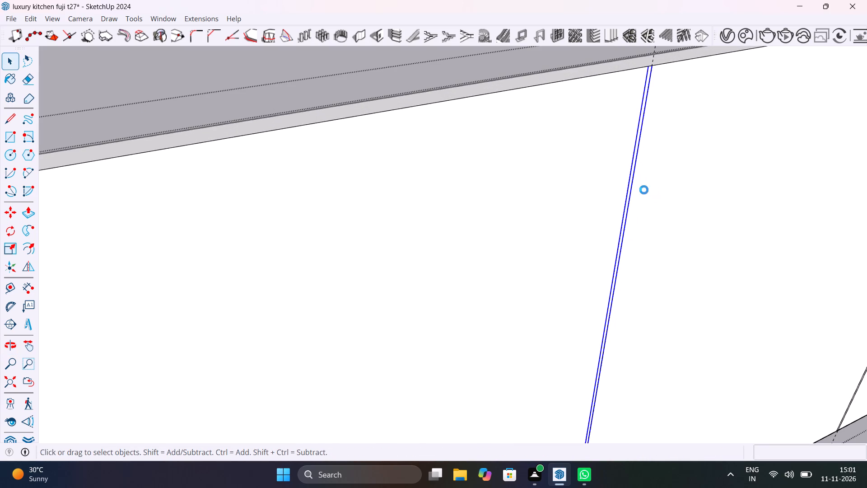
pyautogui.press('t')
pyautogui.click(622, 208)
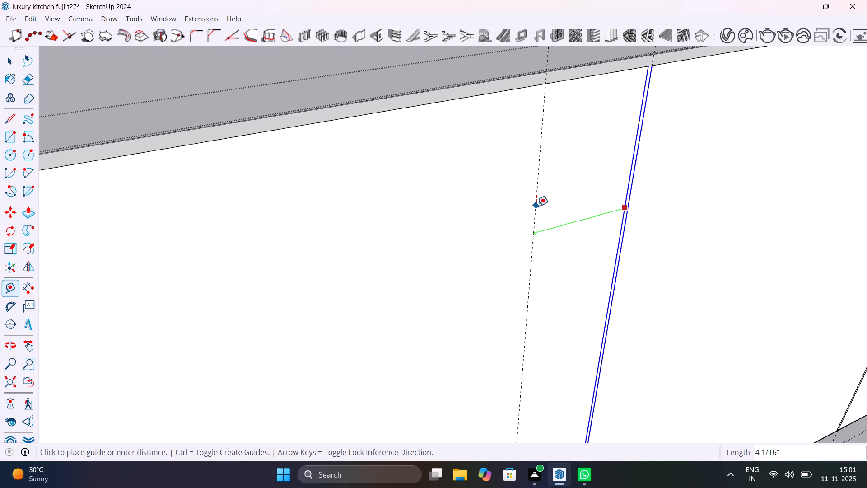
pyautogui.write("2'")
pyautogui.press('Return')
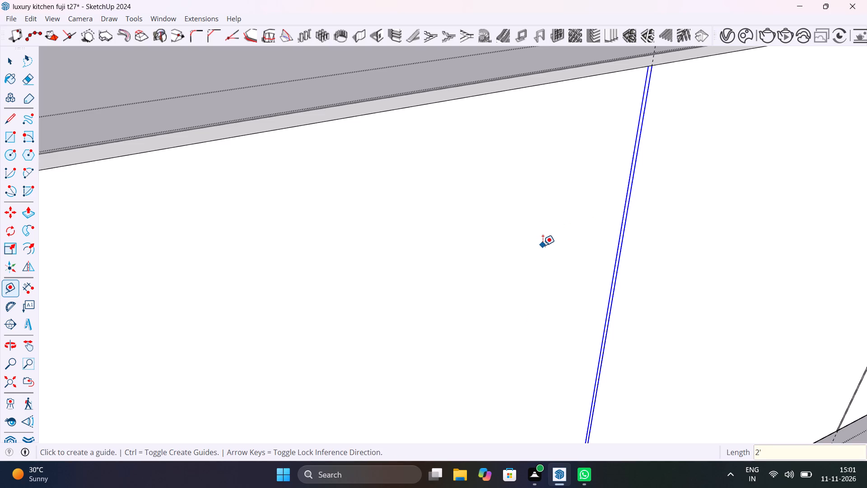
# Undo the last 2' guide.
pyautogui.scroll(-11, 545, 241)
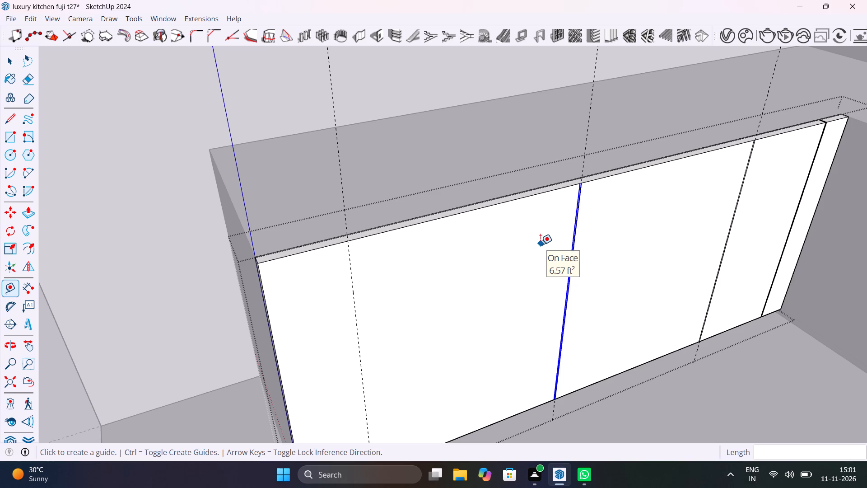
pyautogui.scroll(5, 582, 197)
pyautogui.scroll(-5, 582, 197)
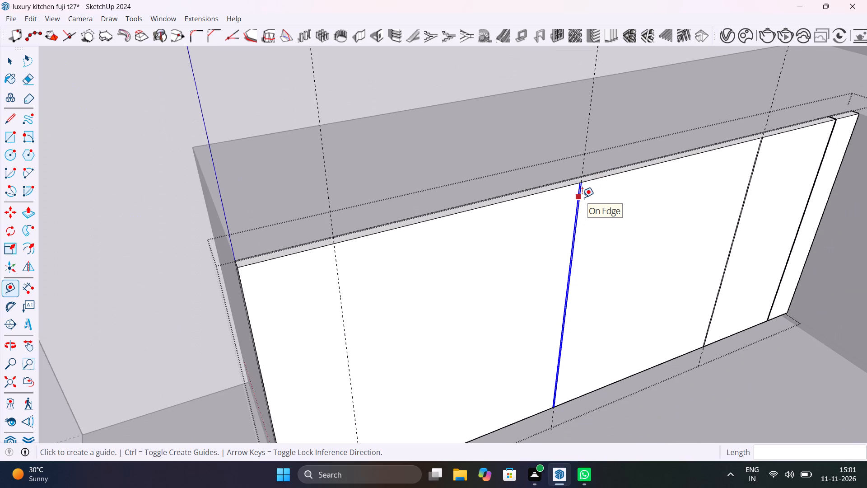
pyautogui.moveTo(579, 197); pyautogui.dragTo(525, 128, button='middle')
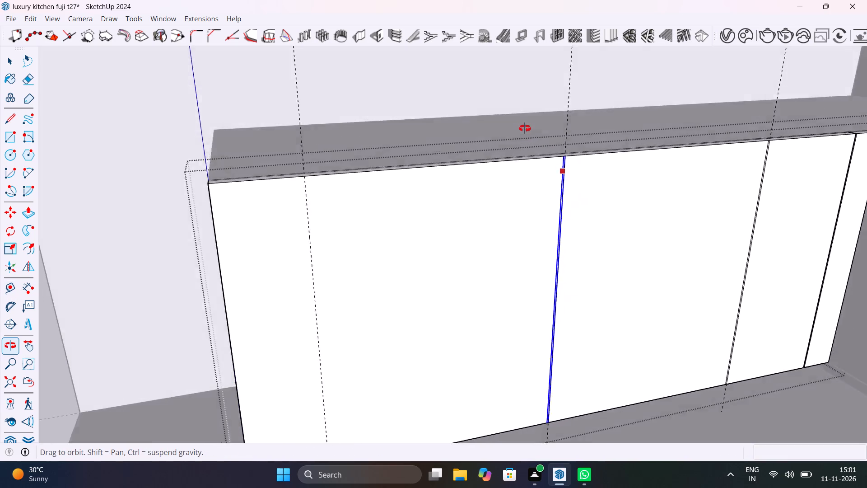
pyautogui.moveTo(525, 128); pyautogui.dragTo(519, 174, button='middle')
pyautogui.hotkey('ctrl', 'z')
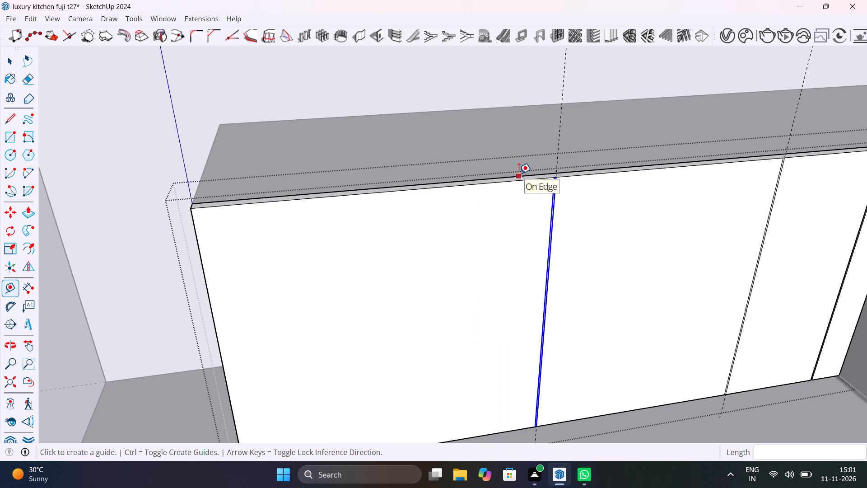
# Place a vertical guide 1' along the panel face from the newest groove lines, towards the panel's undivided end.
pyautogui.click(547, 249)
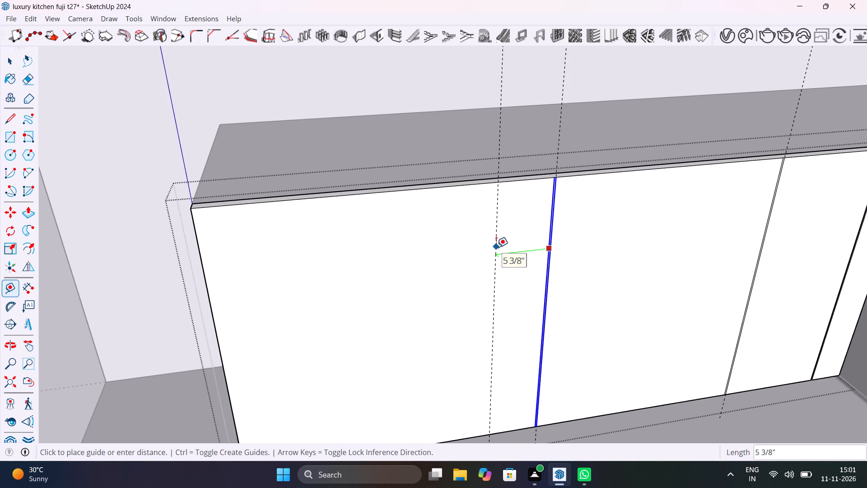
pyautogui.write("1'")
pyautogui.press('Return')
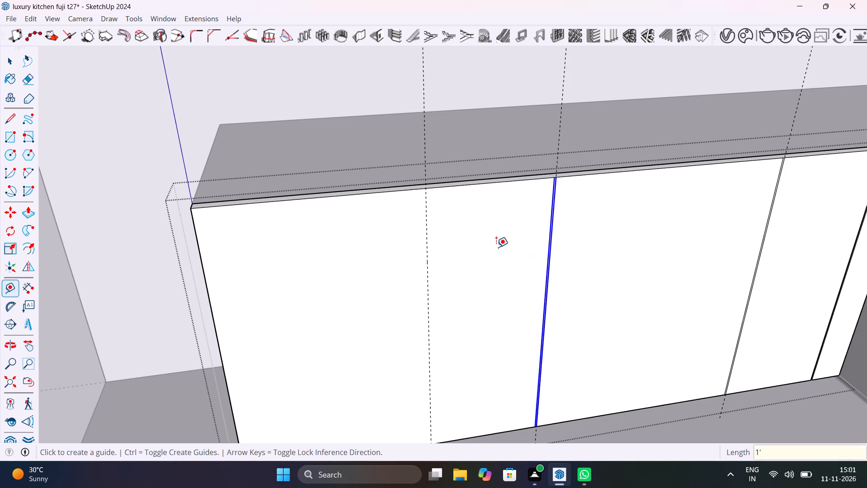
# Copy the selected pair of groove lines along the panel's top edge to the new 1' guide.
pyautogui.press('space')
pyautogui.scroll(4, 553, 192)
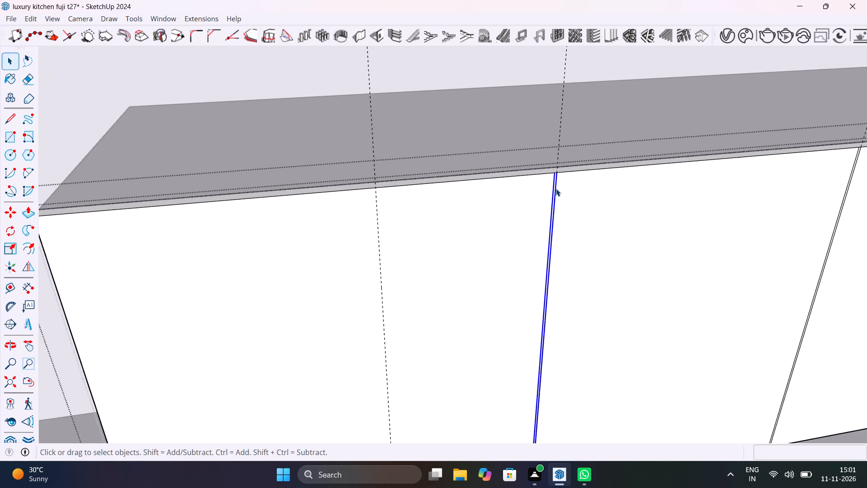
pyautogui.scroll(11, 556, 188)
pyautogui.press('m')
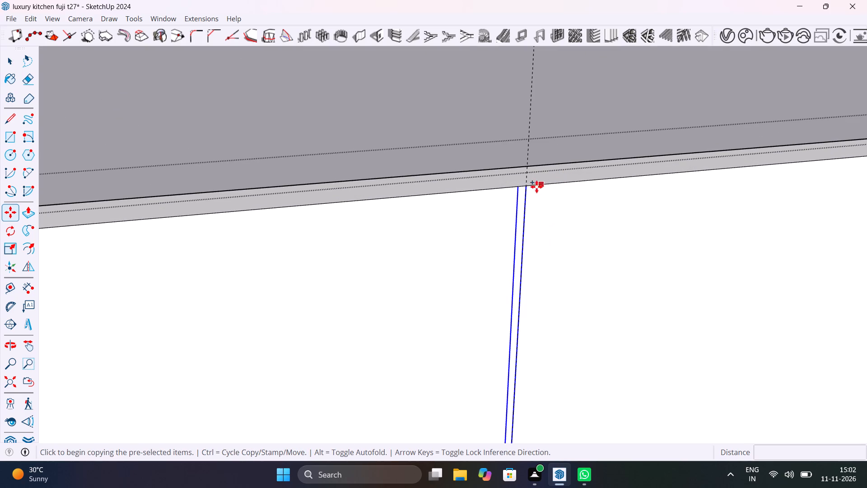
pyautogui.click(529, 188)
pyautogui.scroll(-6, 284, 185)
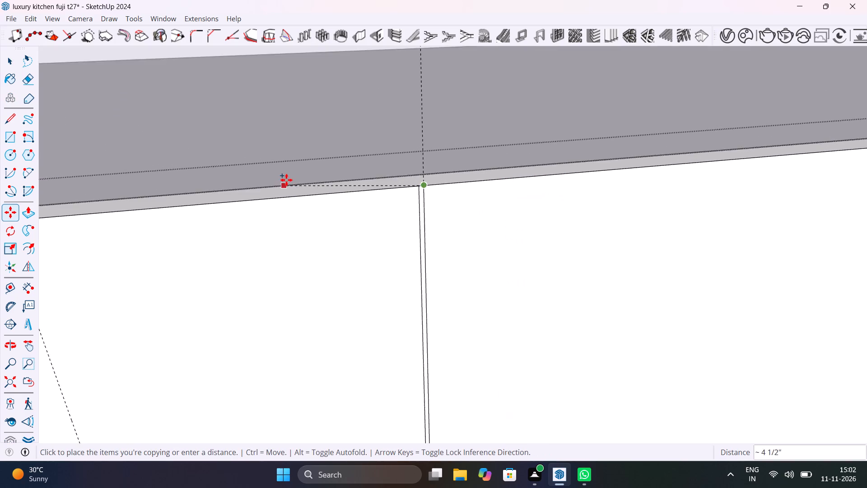
pyautogui.scroll(-3, 286, 180)
pyautogui.keyDown('shift'); pyautogui.moveTo(318, 200); pyautogui.dragTo(547, 225, button='middle'); pyautogui.keyUp('shift')
pyautogui.scroll(10, 329, 238)
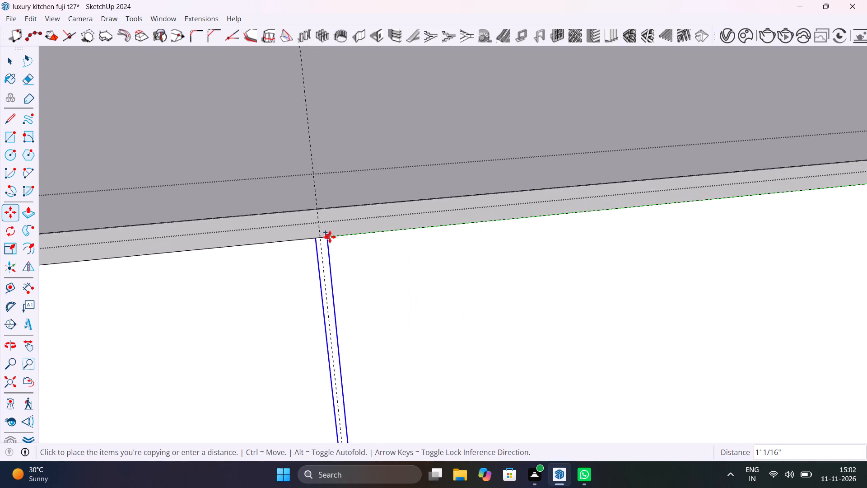
pyautogui.scroll(5, 330, 237)
pyautogui.click(313, 238)
# Place another vertical guide 1' along the panel face from the newly copied groove lines, towards the panel's undivided end.
pyautogui.scroll(-2, 313, 238)
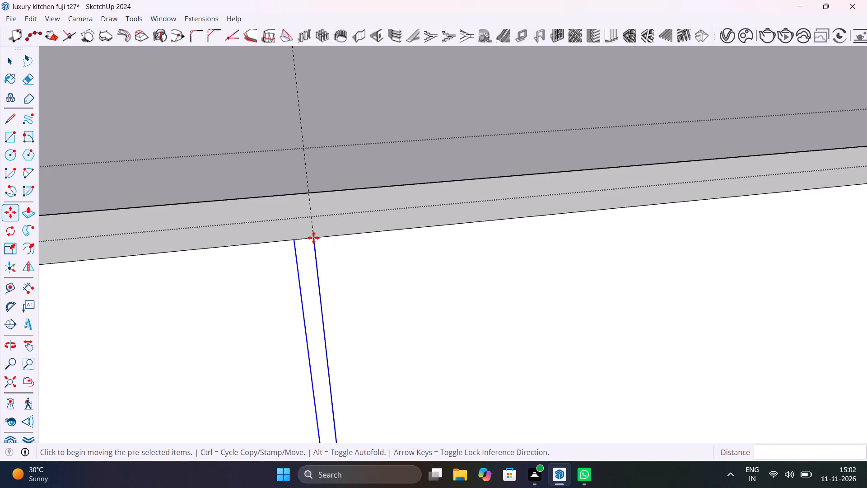
pyautogui.scroll(-19, 313, 238)
pyautogui.keyDown('shift'); pyautogui.moveTo(379, 289); pyautogui.dragTo(614, 258, button='middle'); pyautogui.keyUp('shift')
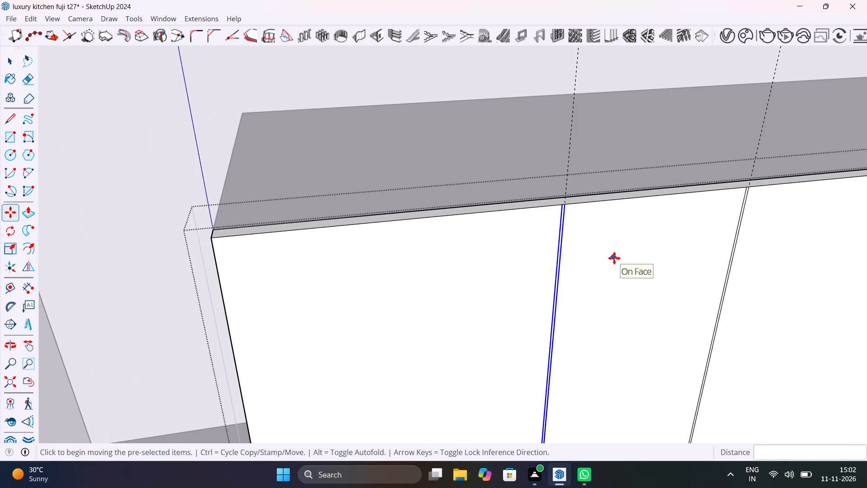
pyautogui.press('t')
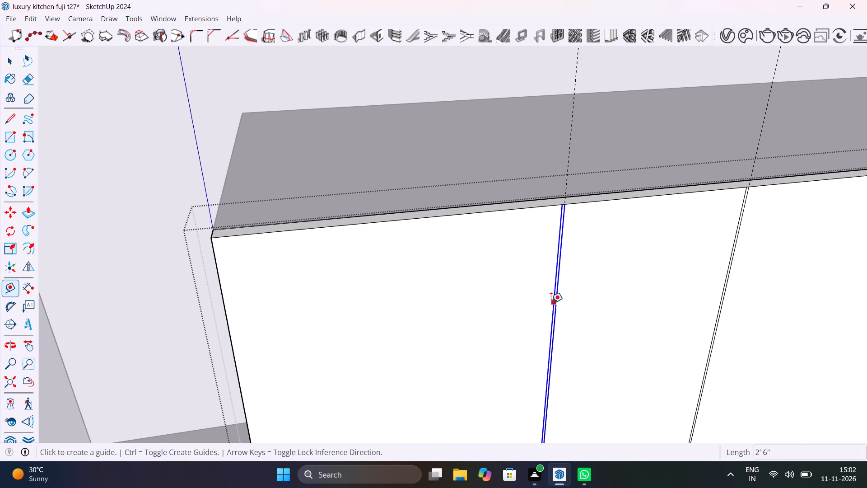
pyautogui.scroll(10, 550, 302)
pyautogui.click(560, 307)
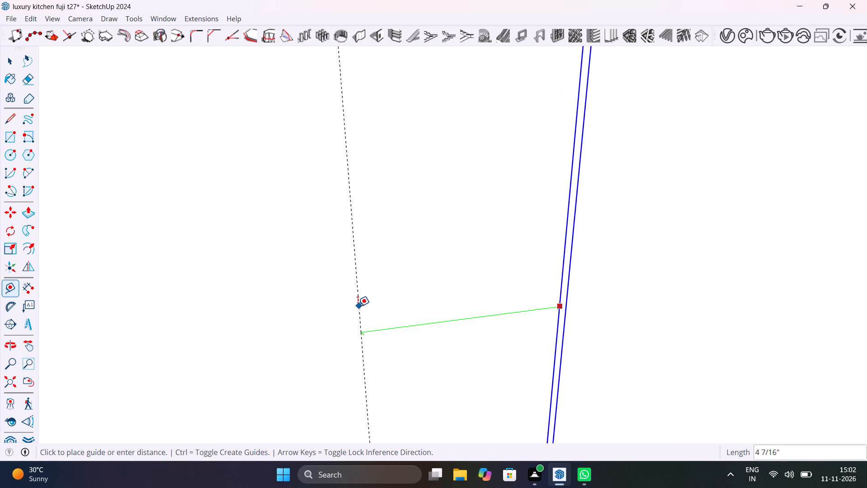
pyautogui.write("1'")
pyautogui.press('Return')
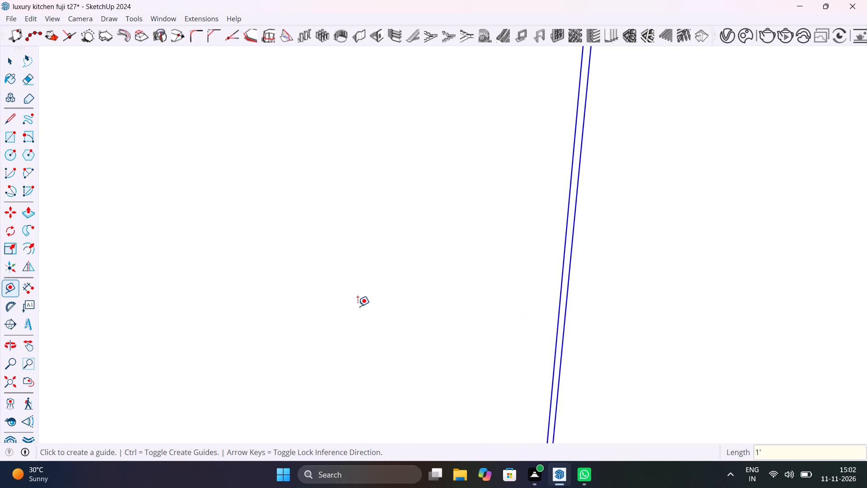
# Copy the selected pair of groove lines along the panel's top edge to the newest 1' guide.
pyautogui.scroll(-18, 358, 306)
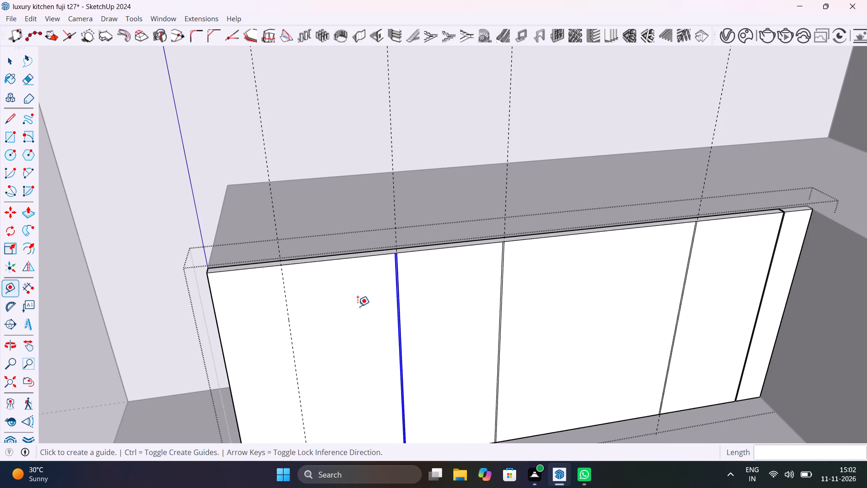
pyautogui.scroll(1, 396, 279)
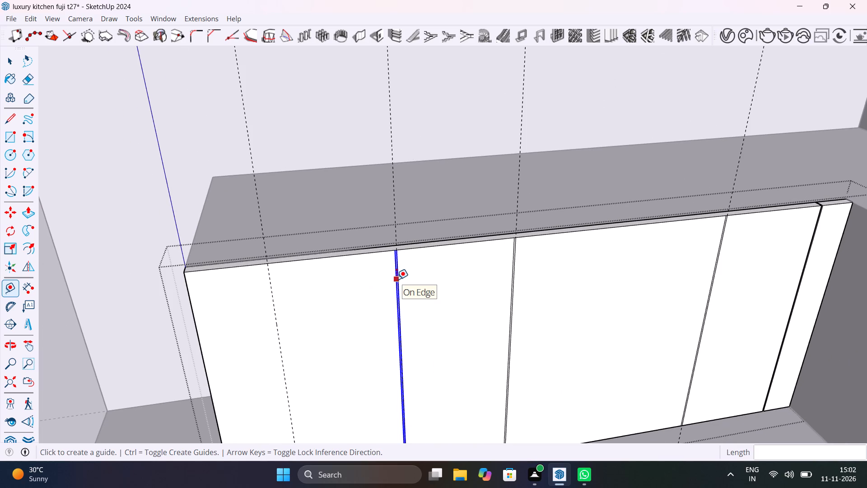
pyautogui.scroll(1, 396, 279)
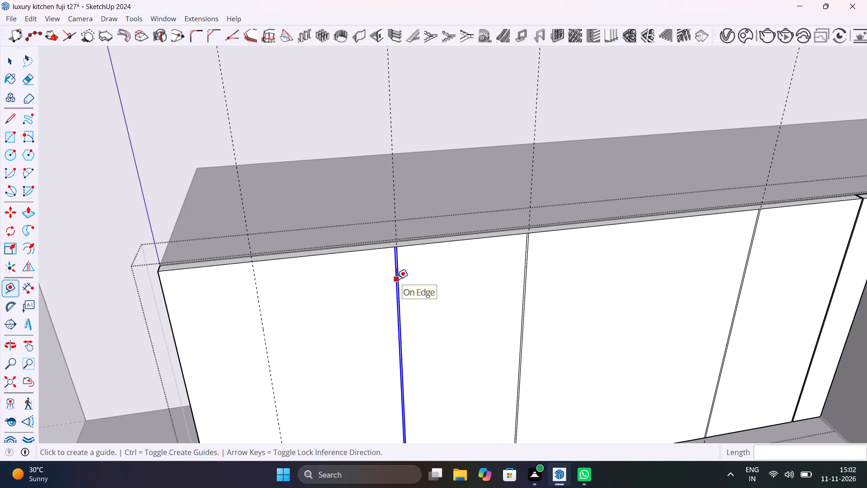
pyautogui.scroll(2, 396, 279)
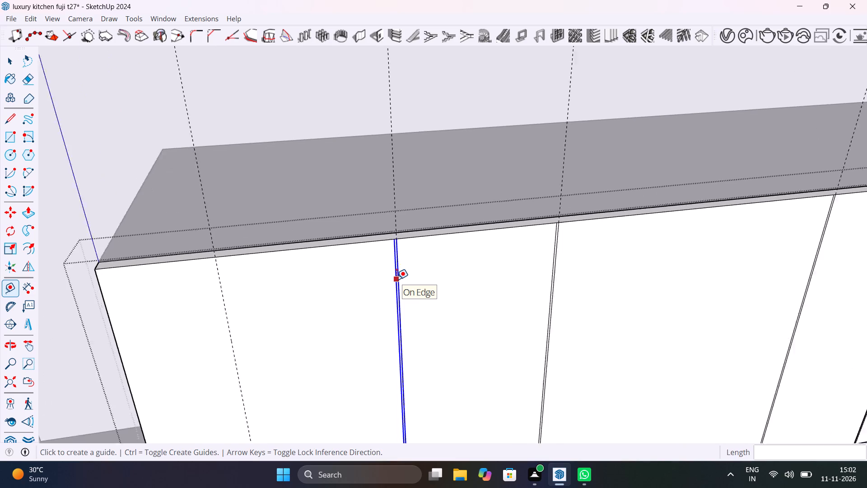
pyautogui.scroll(7, 396, 279)
pyautogui.press('space')
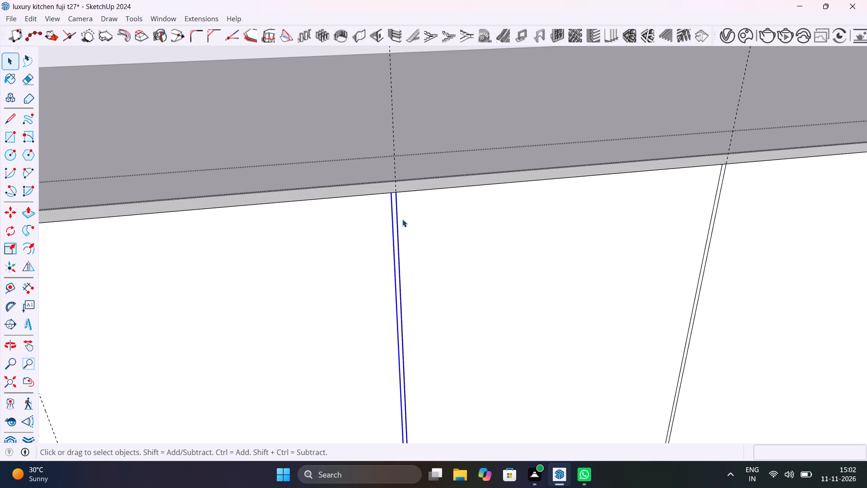
pyautogui.press('m')
pyautogui.click(399, 194)
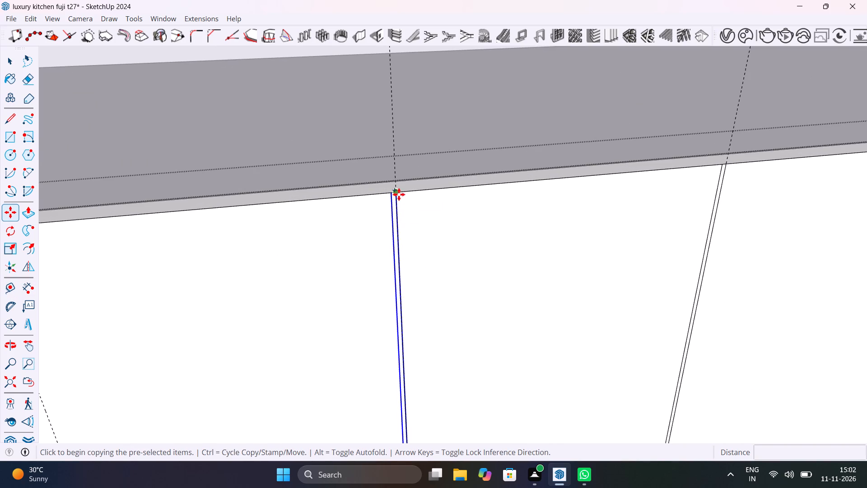
pyautogui.scroll(-10, 288, 204)
pyautogui.keyDown('shift'); pyautogui.moveTo(287, 213); pyautogui.dragTo(495, 234, button='middle'); pyautogui.keyUp('shift')
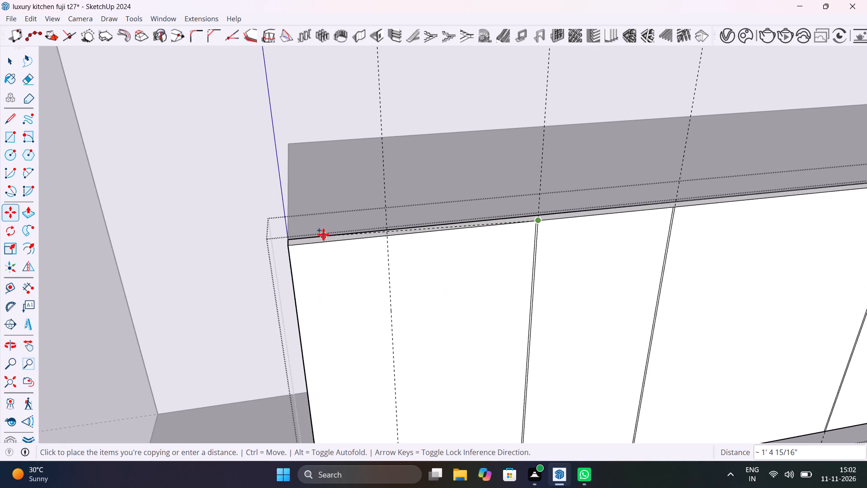
pyautogui.scroll(6, 345, 234)
pyautogui.scroll(17, 438, 255)
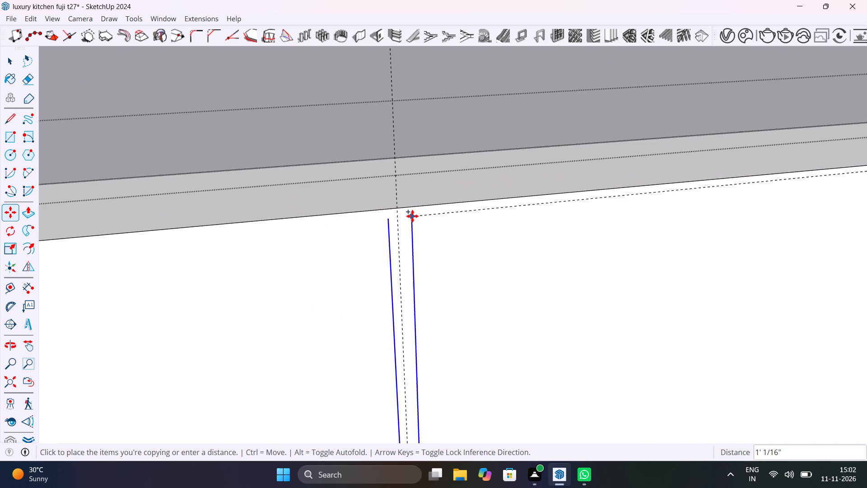
pyautogui.click(395, 212)
# Place a vertical guide 4" along the panel face from the newly copied groove lines, towards the panel's undivided end.
pyautogui.scroll(-13, 459, 236)
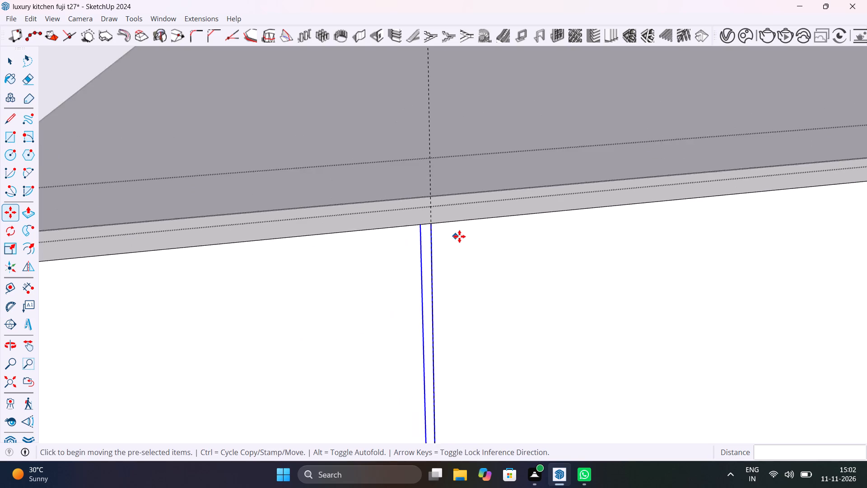
pyautogui.scroll(-20, 459, 236)
pyautogui.scroll(-1, 459, 236)
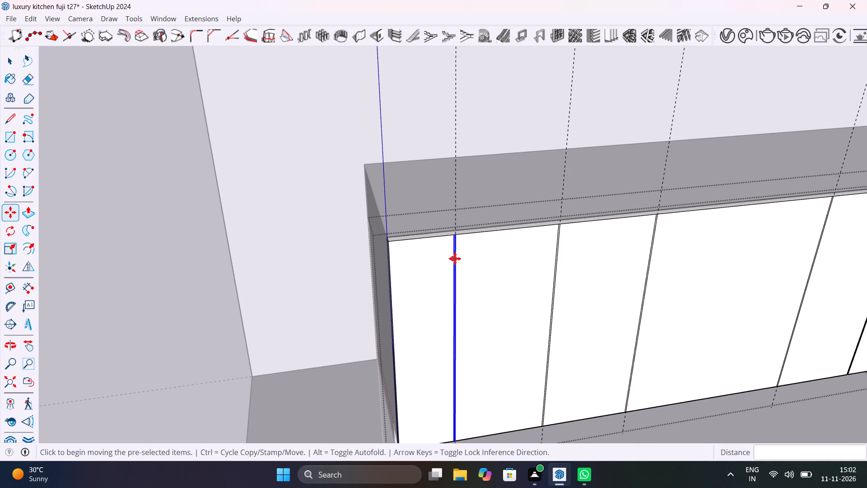
pyautogui.scroll(13, 454, 254)
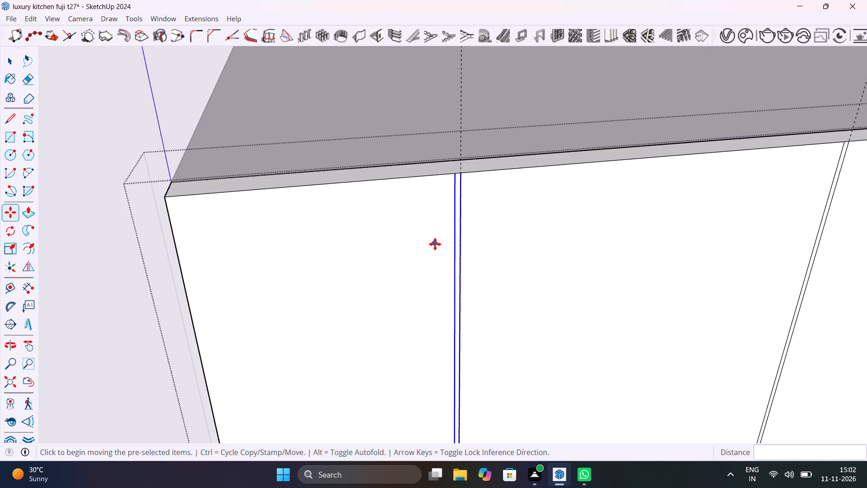
pyautogui.moveTo(435, 244); pyautogui.dragTo(511, 232, button='middle')
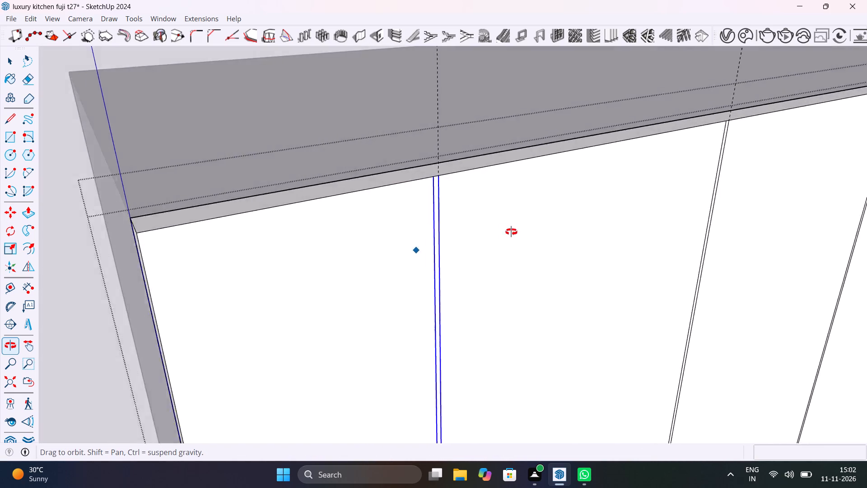
pyautogui.moveTo(511, 232); pyautogui.dragTo(467, 254, button='middle')
pyautogui.press('t')
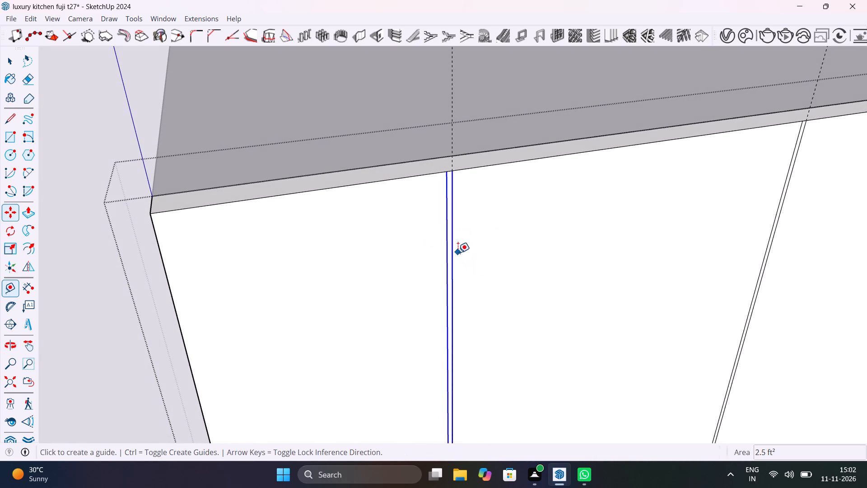
pyautogui.click(446, 268)
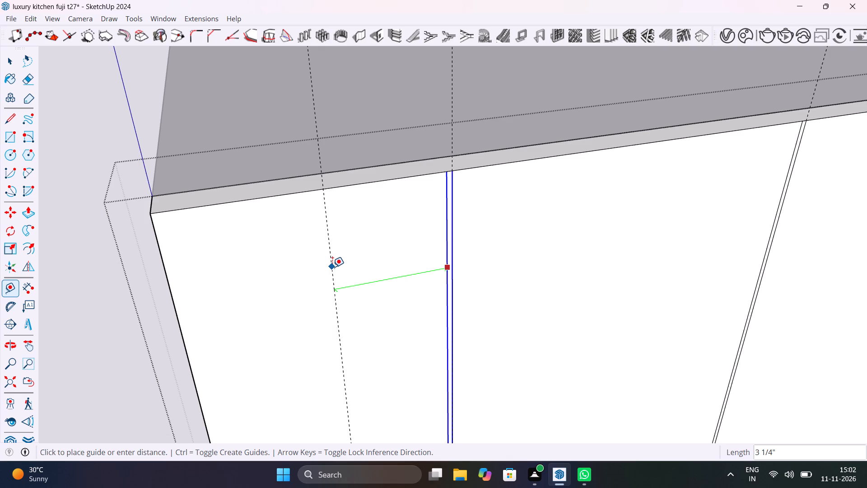
pyautogui.scroll(-13, 332, 267)
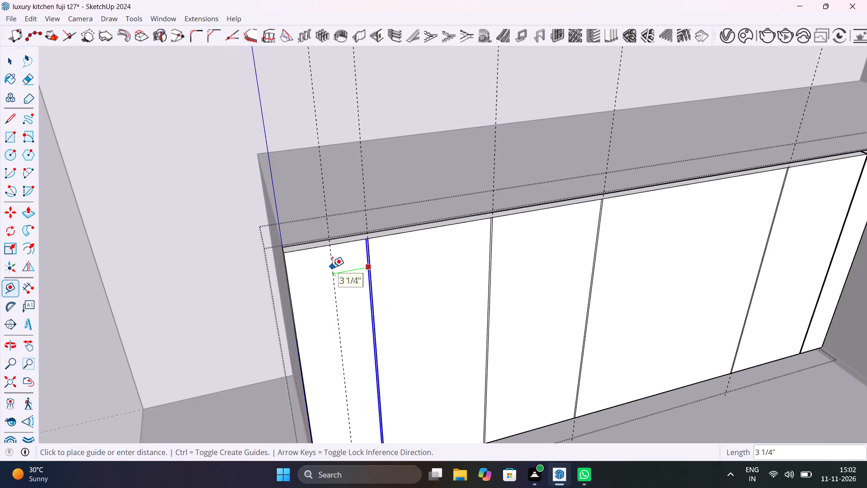
pyautogui.moveTo(334, 267); pyautogui.dragTo(367, 222, button='middle')
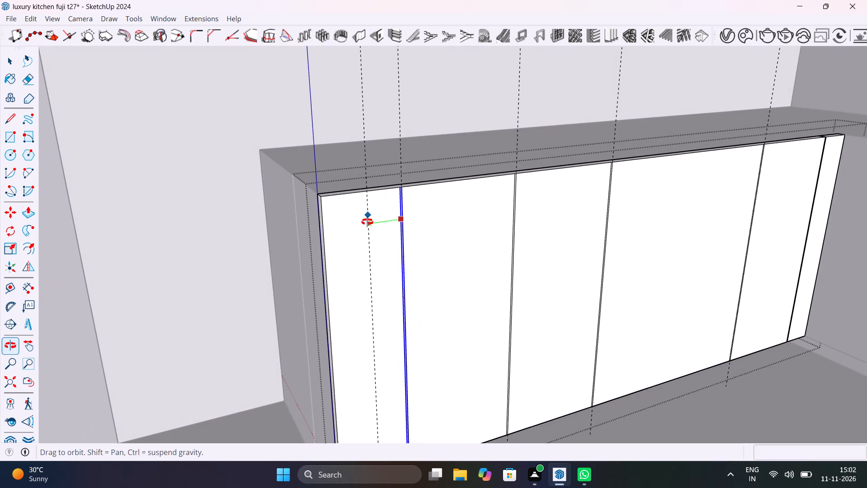
pyautogui.moveTo(367, 222); pyautogui.dragTo(370, 260, button='middle')
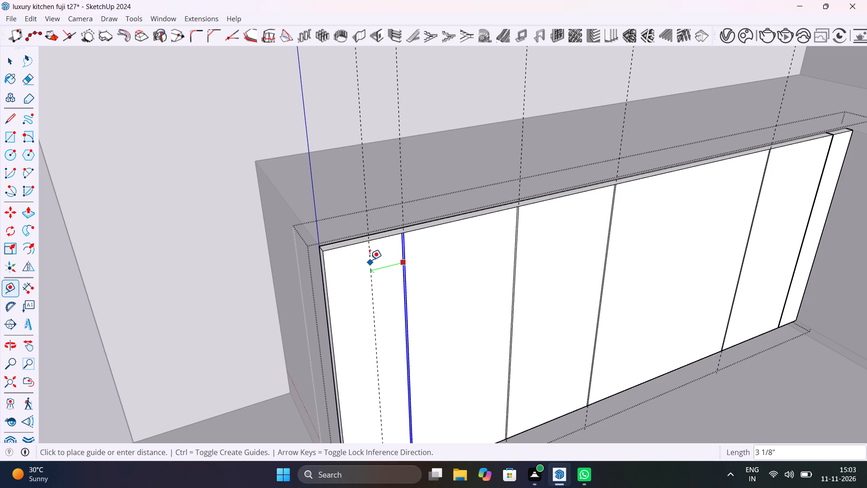
pyautogui.scroll(9, 371, 258)
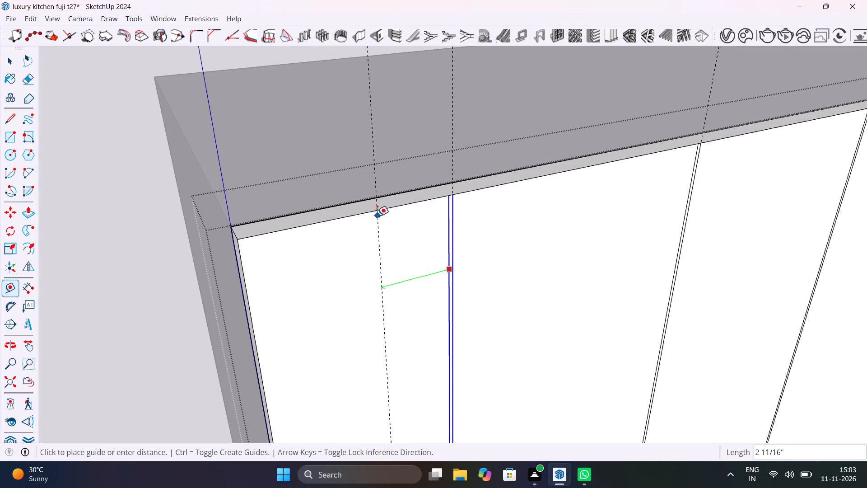
pyautogui.write('4"')
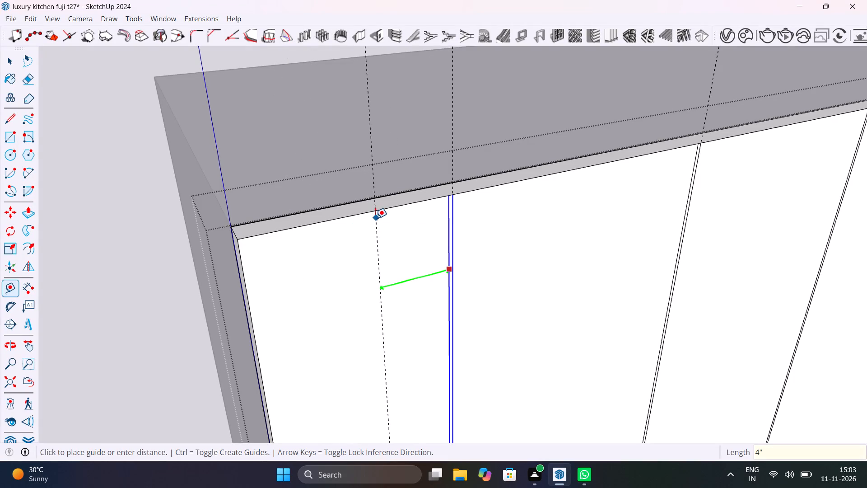
pyautogui.press('Return')
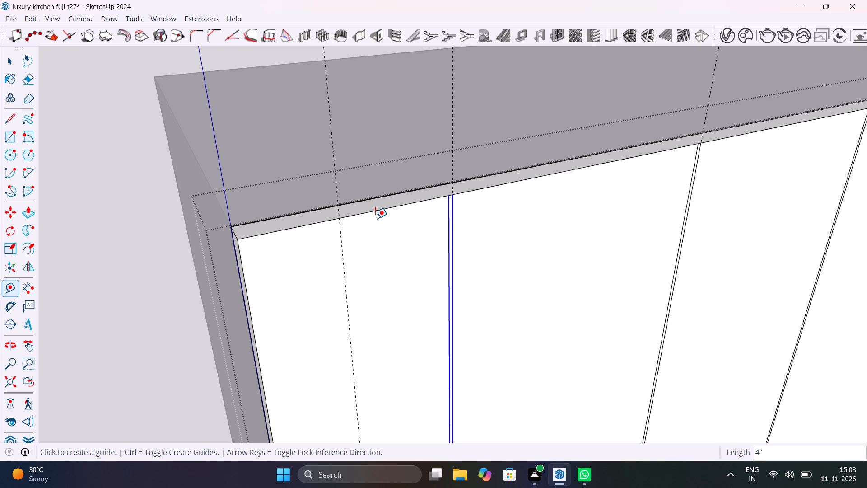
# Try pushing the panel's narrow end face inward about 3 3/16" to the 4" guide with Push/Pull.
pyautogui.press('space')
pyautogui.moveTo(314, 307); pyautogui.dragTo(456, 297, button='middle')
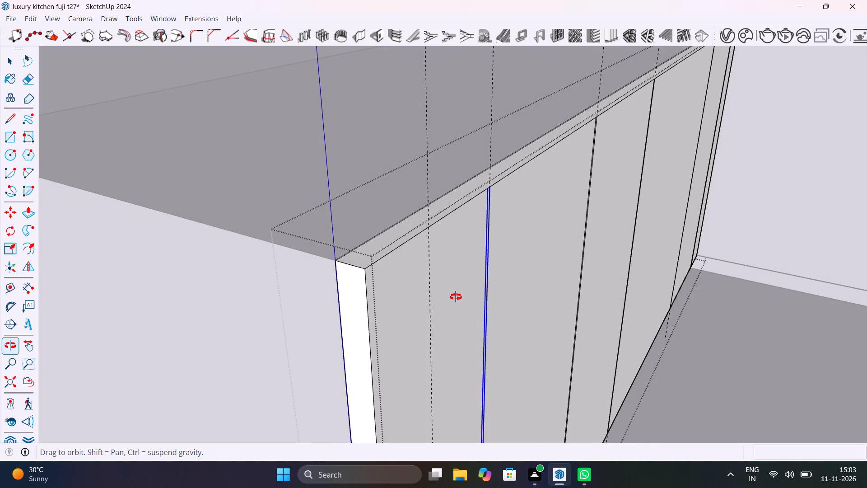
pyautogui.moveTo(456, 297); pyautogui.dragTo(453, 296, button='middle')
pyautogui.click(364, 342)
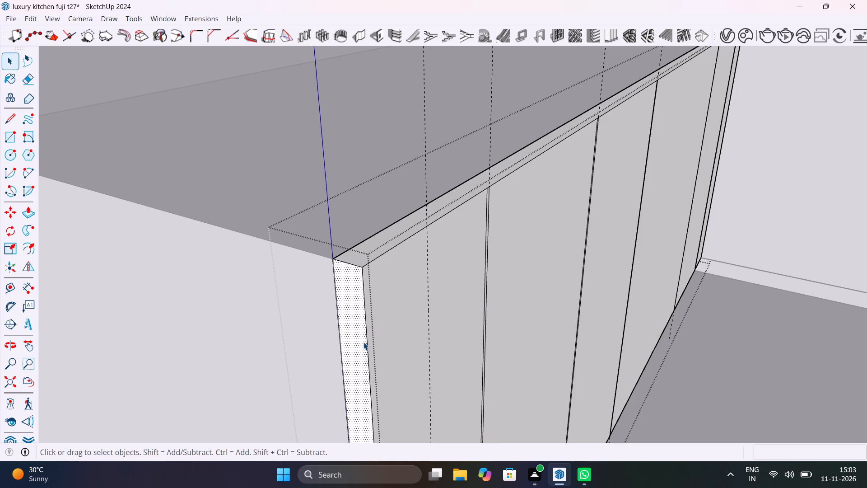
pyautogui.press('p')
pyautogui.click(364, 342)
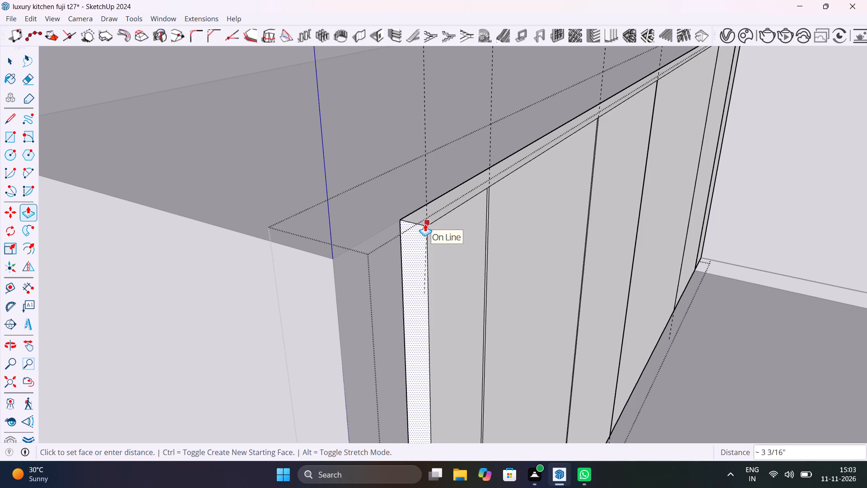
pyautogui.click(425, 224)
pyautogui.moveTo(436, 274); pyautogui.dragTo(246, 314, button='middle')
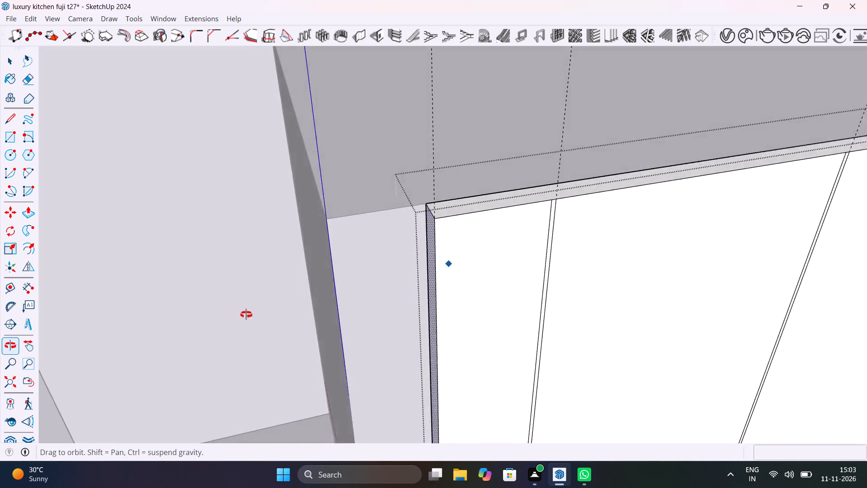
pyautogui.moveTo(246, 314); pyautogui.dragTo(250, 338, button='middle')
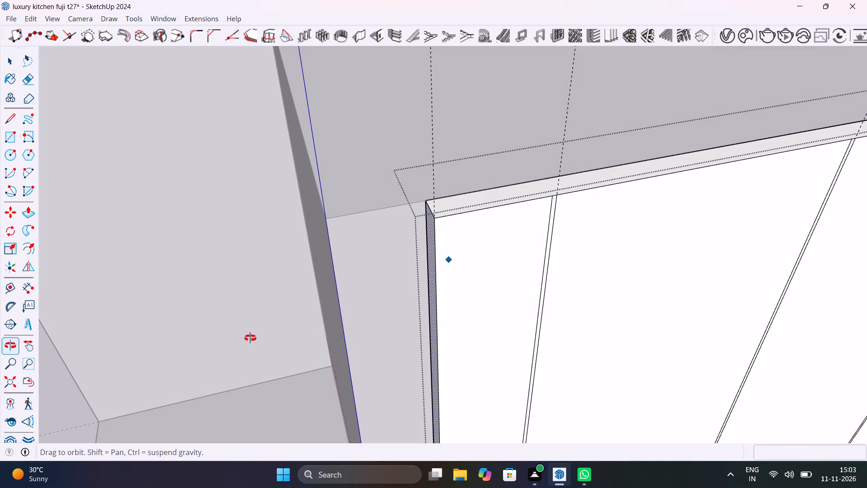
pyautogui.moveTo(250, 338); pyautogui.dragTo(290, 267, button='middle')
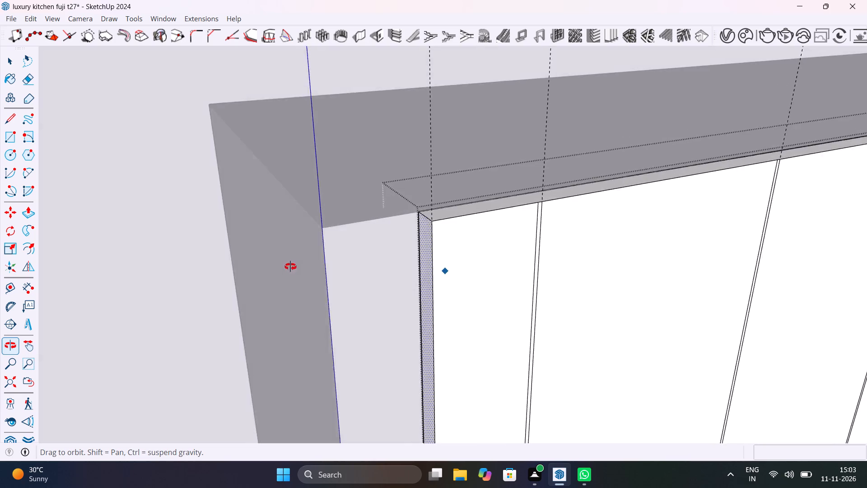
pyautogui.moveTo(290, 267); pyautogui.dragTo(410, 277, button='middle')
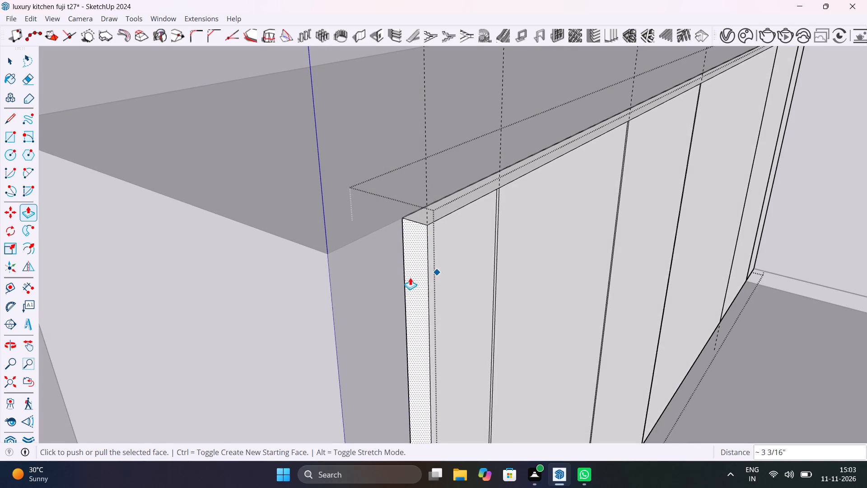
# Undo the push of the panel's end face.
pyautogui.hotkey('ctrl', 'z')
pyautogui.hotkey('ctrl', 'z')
# Measure from the 4" guide to the last groove, and from that groove to the panel's end corner, without keeping a dimension.
pyautogui.moveTo(410, 277); pyautogui.dragTo(310, 243, button='middle')
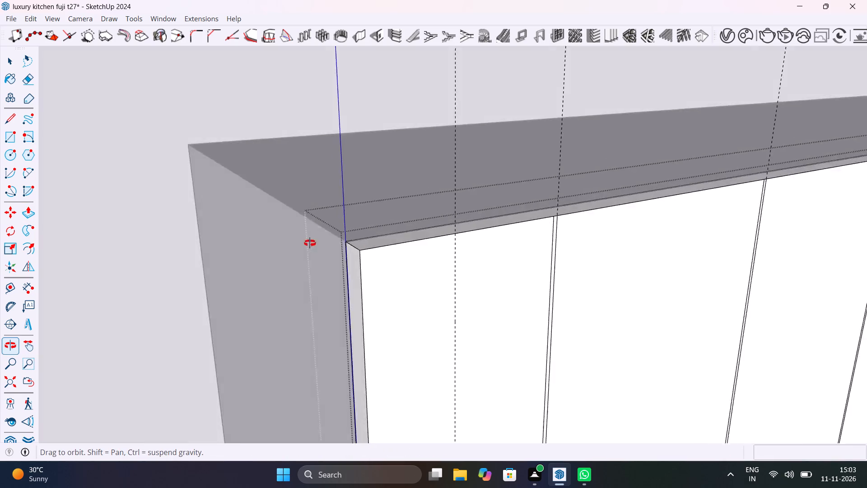
pyautogui.moveTo(310, 243); pyautogui.dragTo(206, 265, button='middle')
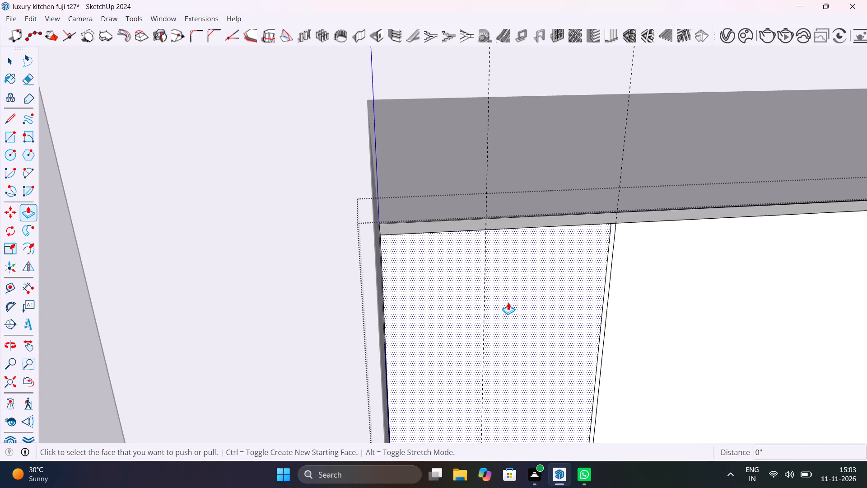
pyautogui.press('space')
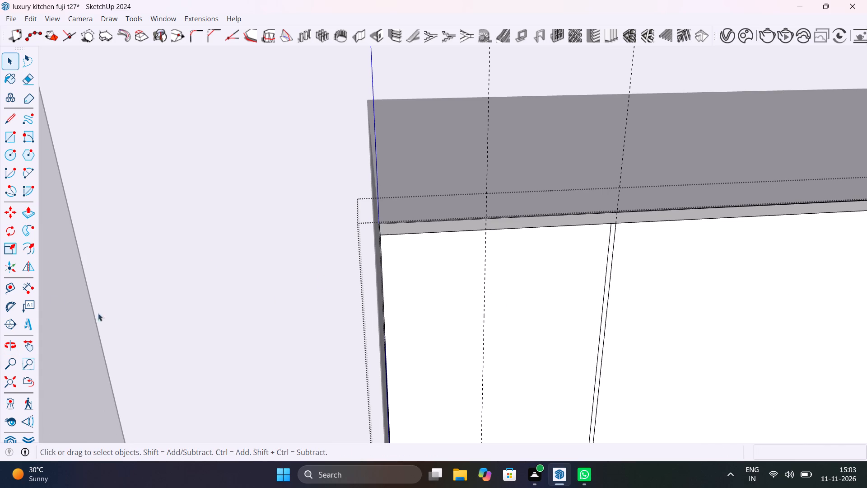
pyautogui.click(25, 291)
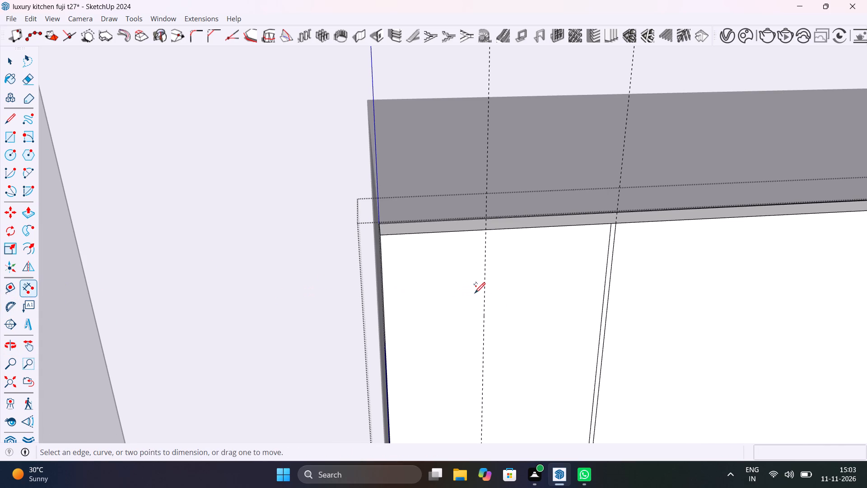
pyautogui.click(485, 292)
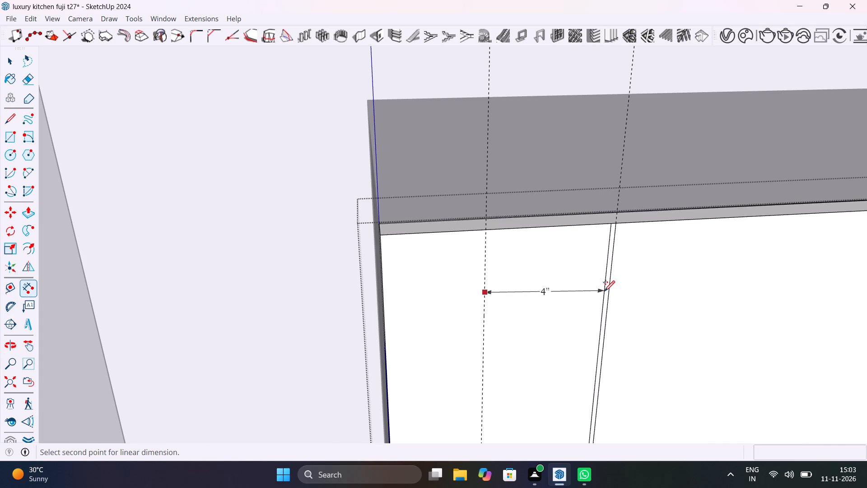
pyautogui.press('Escape')
pyautogui.click(610, 226)
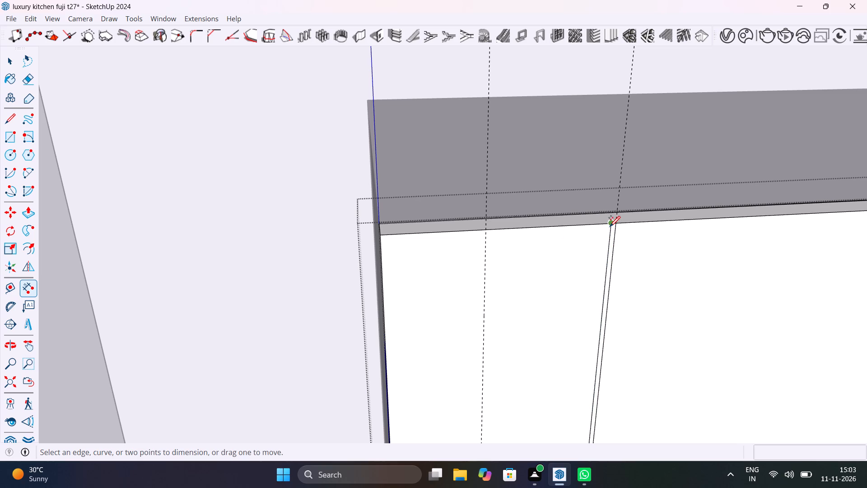
pyautogui.click(383, 233)
pyautogui.press('Escape')
pyautogui.moveTo(448, 255); pyautogui.dragTo(640, 273, button='middle')
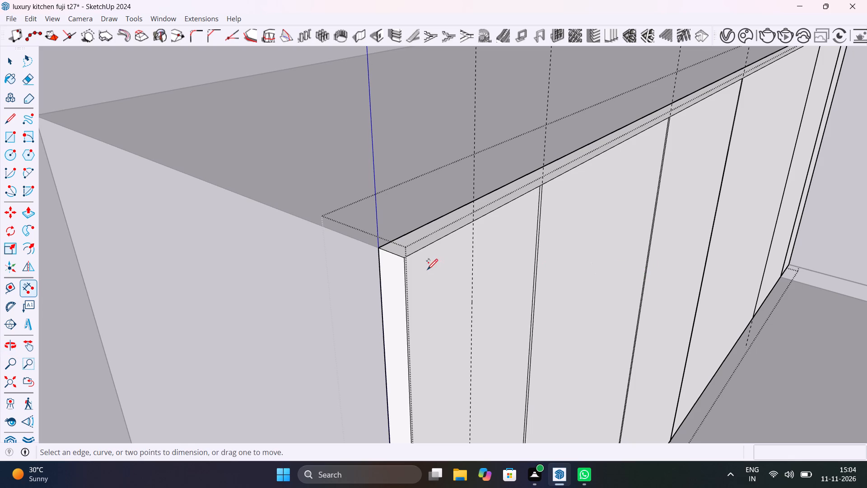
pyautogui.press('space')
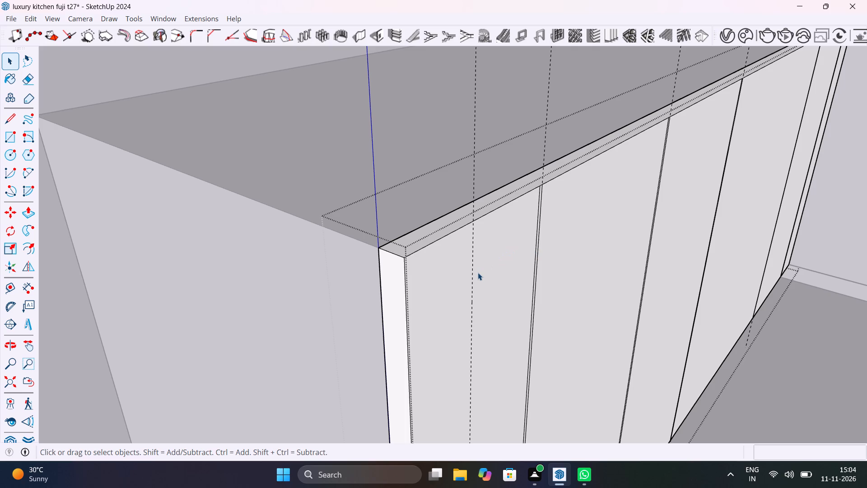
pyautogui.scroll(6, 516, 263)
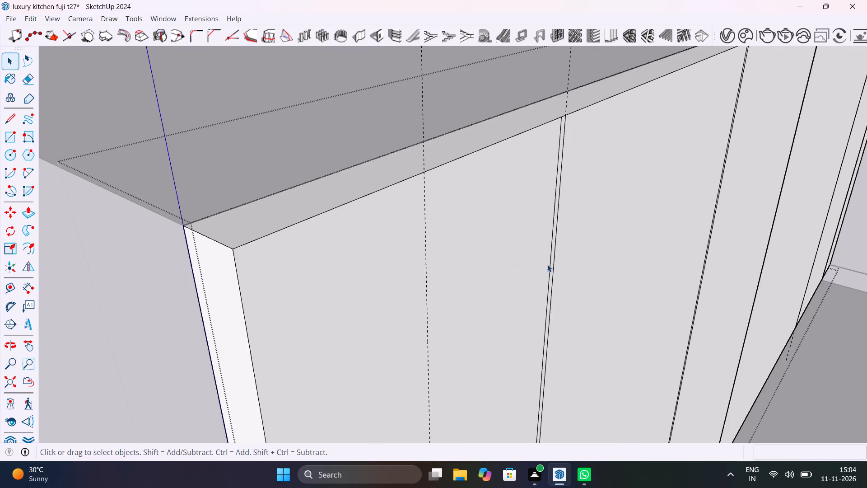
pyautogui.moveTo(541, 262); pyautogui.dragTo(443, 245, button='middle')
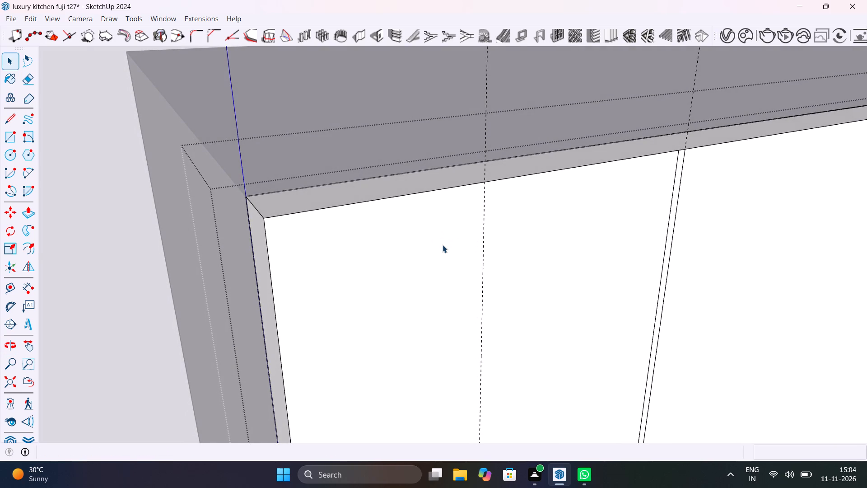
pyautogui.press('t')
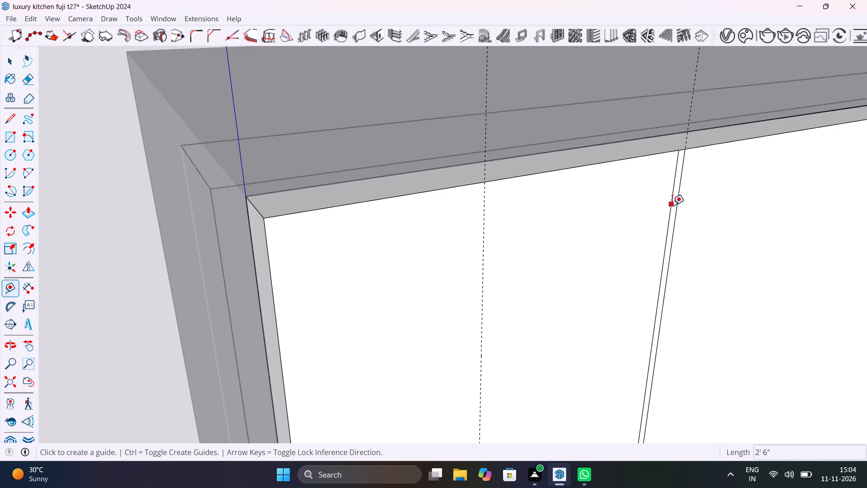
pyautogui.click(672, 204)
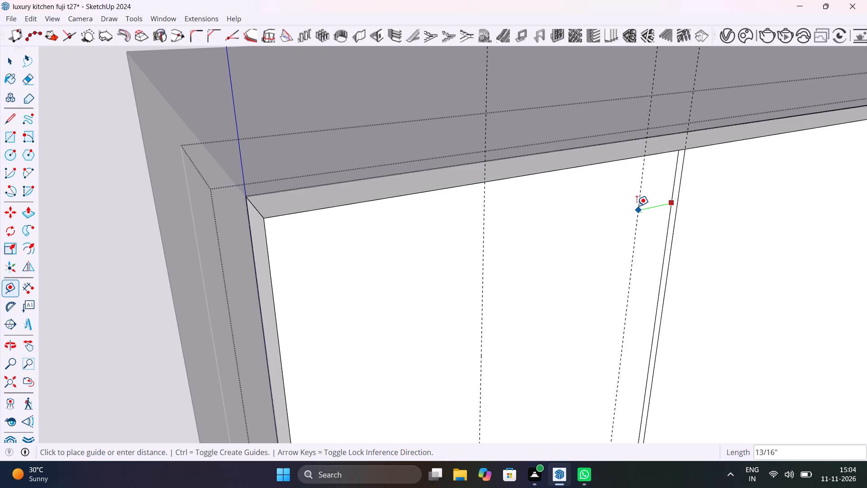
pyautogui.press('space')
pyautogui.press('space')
# Push the strip between the groove lines of the second groove from the kitchen's inner corner back 1" through the panel.
pyautogui.scroll(-20, 637, 206)
pyautogui.scroll(-3, 637, 206)
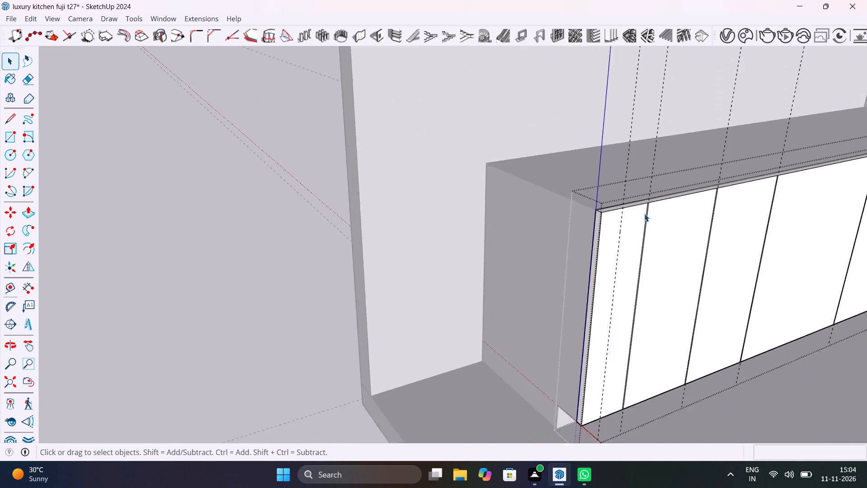
pyautogui.scroll(-6, 644, 214)
pyautogui.scroll(20, 802, 174)
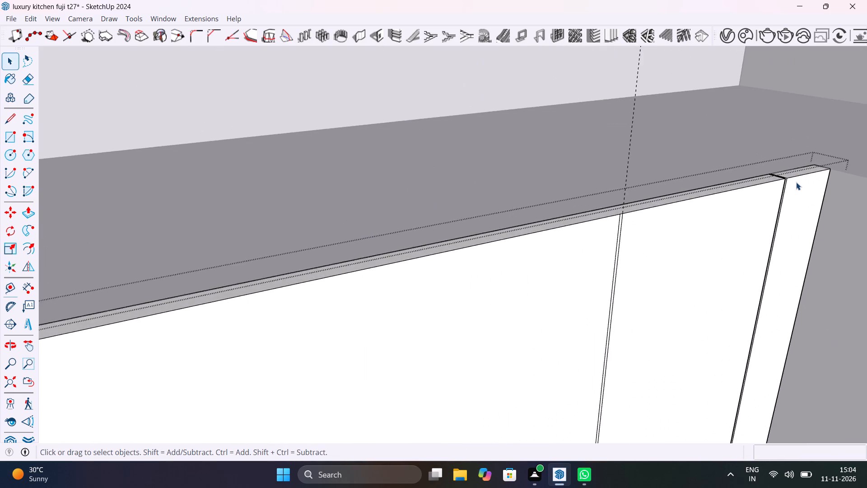
pyautogui.scroll(3, 796, 182)
pyautogui.scroll(14, 470, 248)
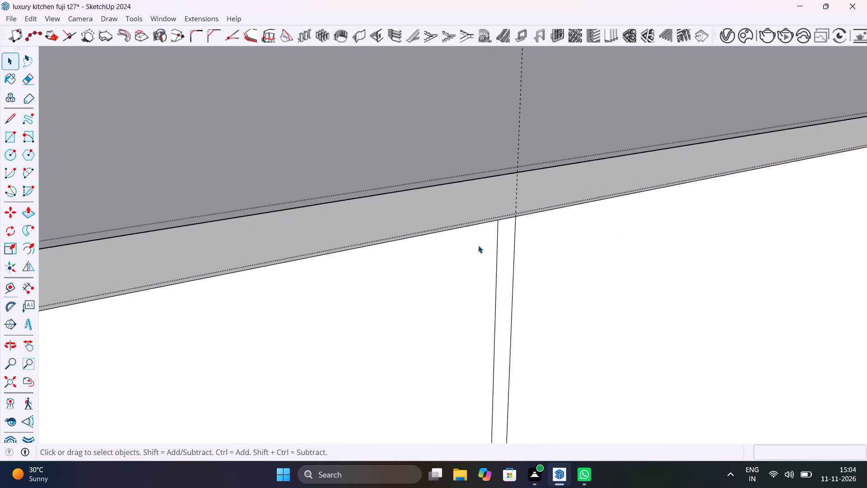
pyautogui.scroll(3, 478, 245)
pyautogui.press('p')
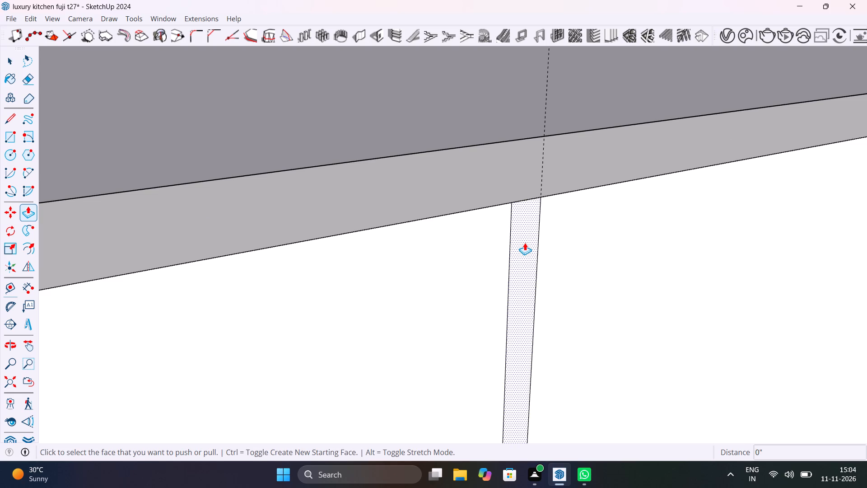
pyautogui.click(526, 238)
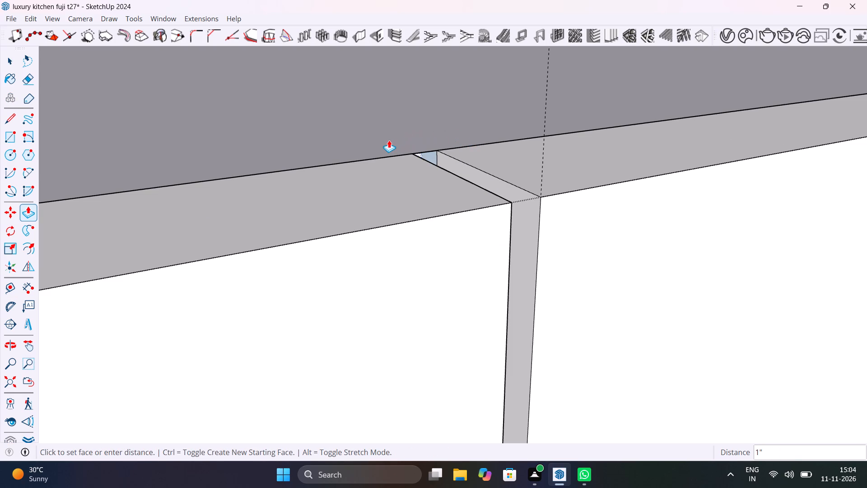
pyautogui.click(388, 141)
# Cut the next two 4 mm grooves along the front panel with the same 1" Push/Pull depth.
pyautogui.scroll(-20, 502, 193)
pyautogui.scroll(-13, 502, 193)
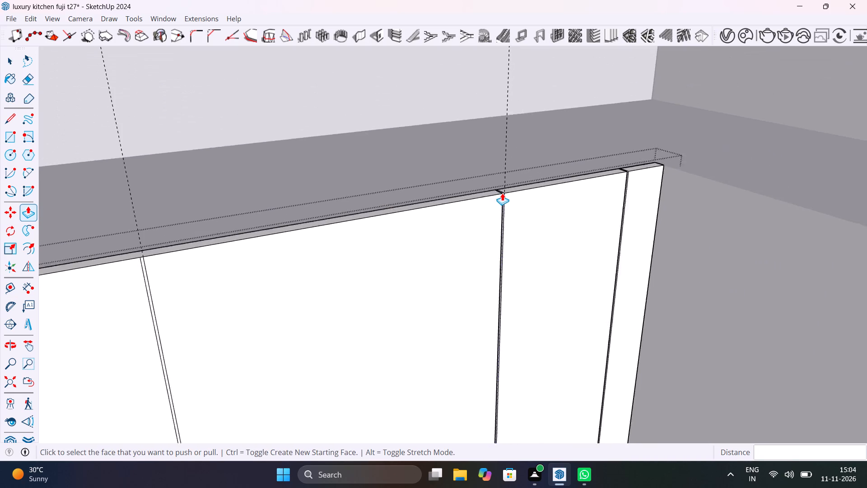
pyautogui.scroll(-5, 502, 193)
pyautogui.scroll(17, 353, 227)
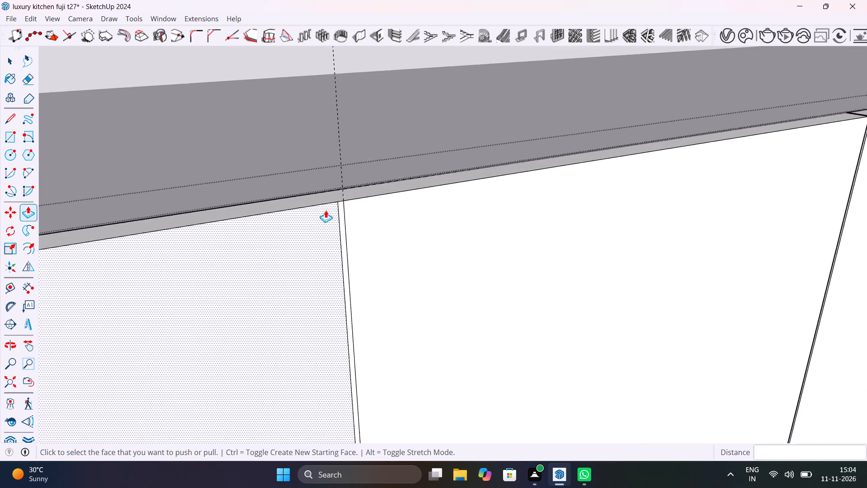
pyautogui.scroll(15, 326, 210)
pyautogui.doubleClick(397, 221)
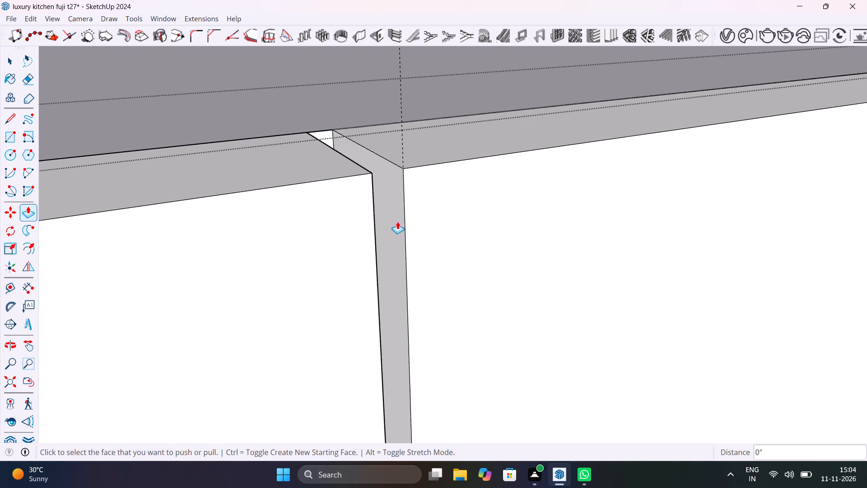
pyautogui.scroll(-20, 397, 221)
pyautogui.scroll(-12, 397, 221)
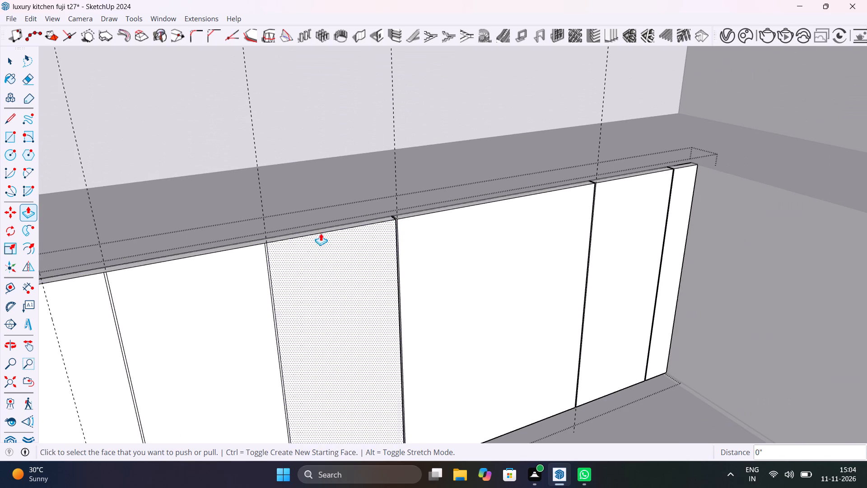
pyautogui.scroll(10, 275, 256)
pyautogui.scroll(11, 232, 248)
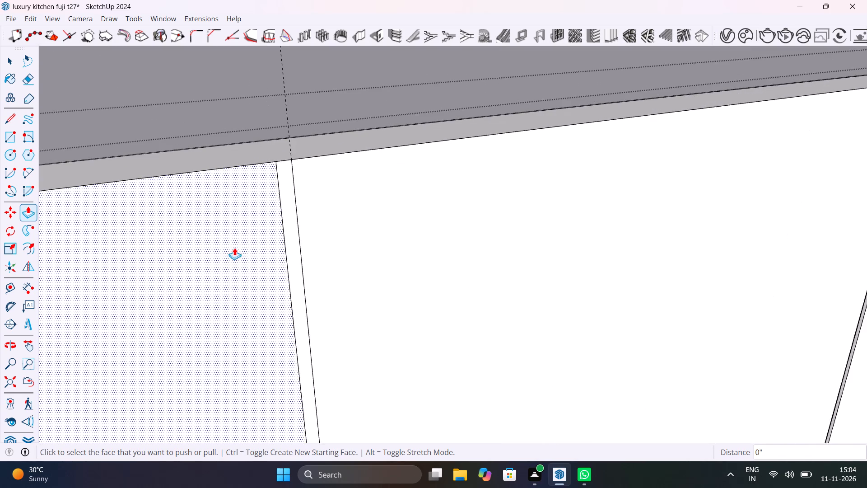
pyautogui.scroll(5, 247, 242)
pyautogui.doubleClick(313, 214)
# Cut the last groove, nearest the panel's open end, with the same 1" Push/Pull depth.
pyautogui.scroll(-13, 313, 214)
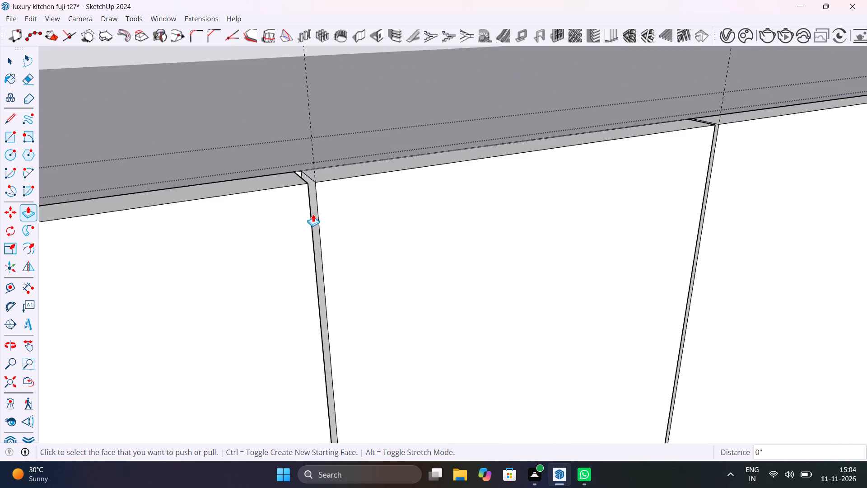
pyautogui.scroll(-20, 313, 214)
pyautogui.scroll(-2, 313, 214)
pyautogui.scroll(-1, 353, 247)
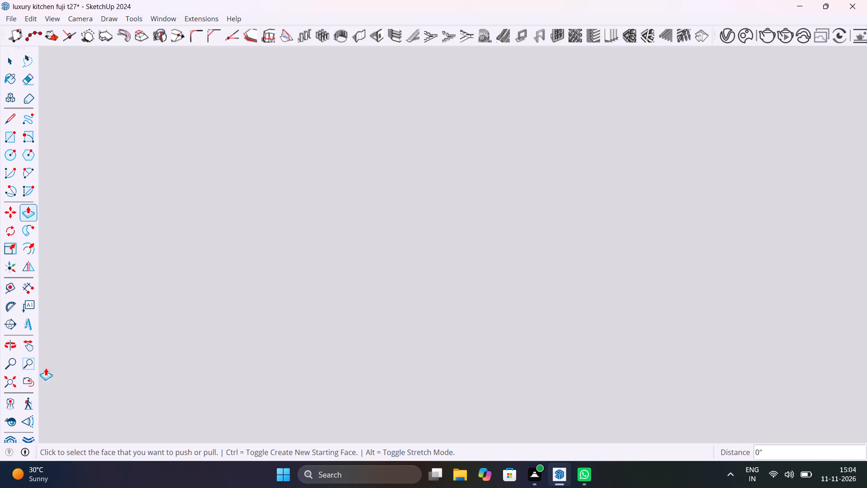
pyautogui.click(11, 380)
pyautogui.scroll(8, 331, 246)
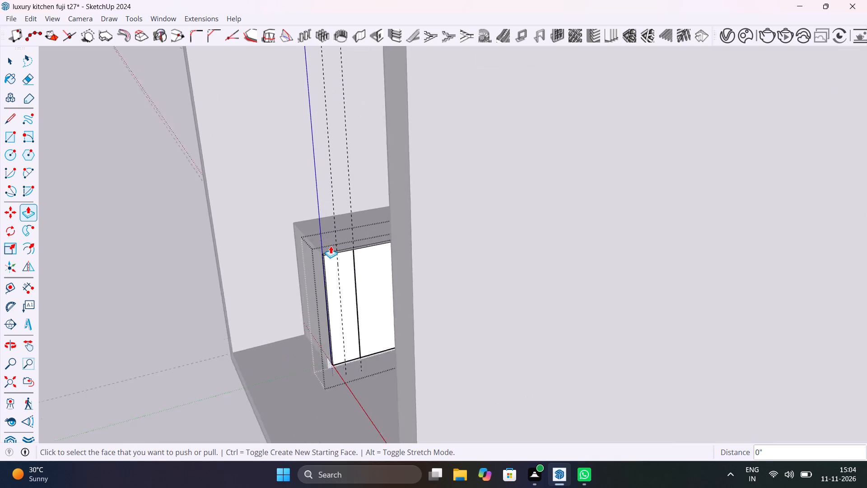
pyautogui.scroll(12, 331, 246)
pyautogui.scroll(17, 345, 267)
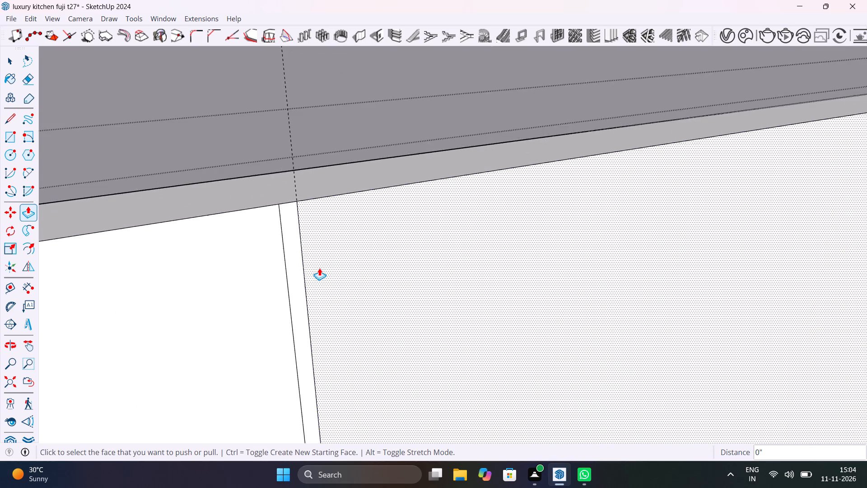
pyautogui.scroll(5, 319, 268)
pyautogui.doubleClick(293, 277)
# Examine the grooved cabinet fronts from both ends, leave the panel's group, and review the whole kitchen.
pyautogui.scroll(-7, 293, 277)
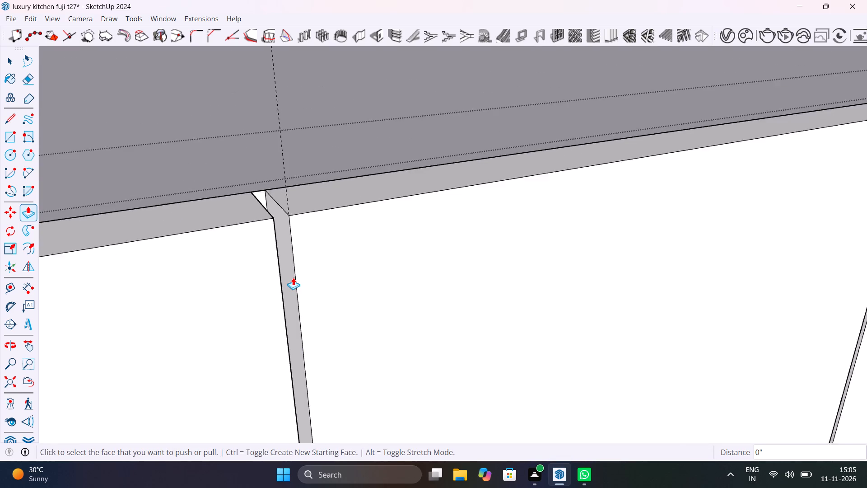
pyautogui.scroll(-20, 293, 277)
pyautogui.scroll(-1, 293, 277)
pyautogui.moveTo(401, 287); pyautogui.dragTo(562, 205, button='middle')
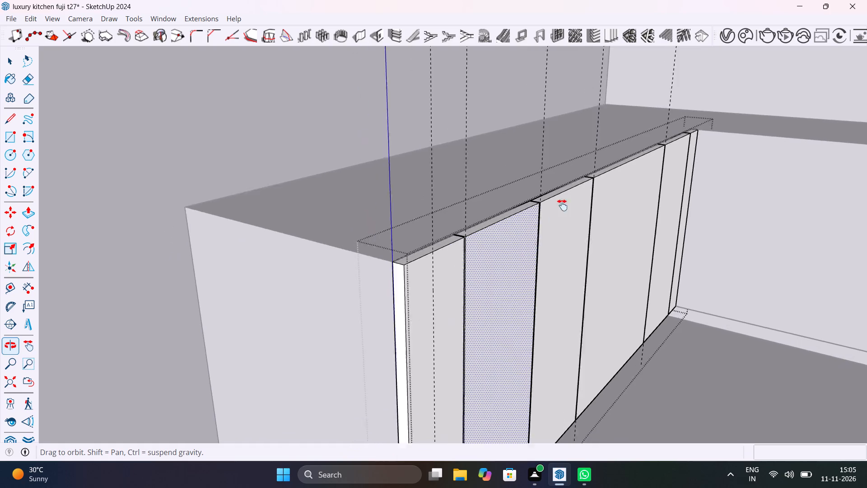
pyautogui.moveTo(562, 205); pyautogui.dragTo(552, 196, button='middle')
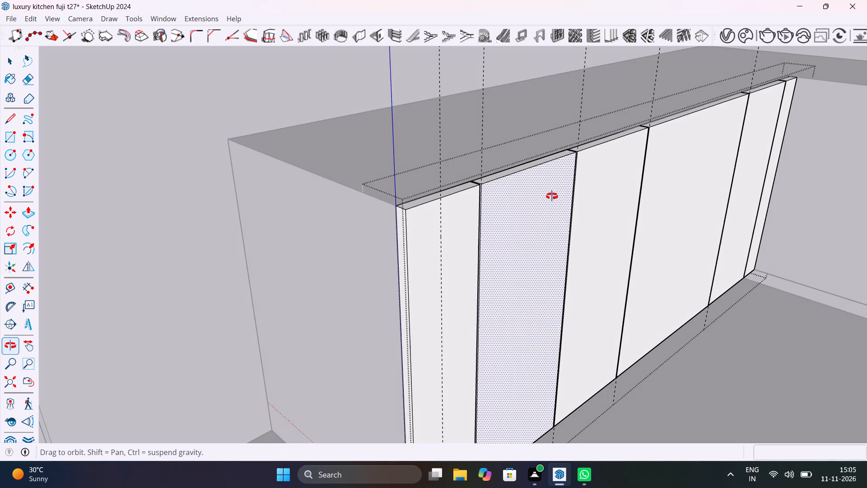
pyautogui.moveTo(552, 196); pyautogui.dragTo(702, 229, button='middle')
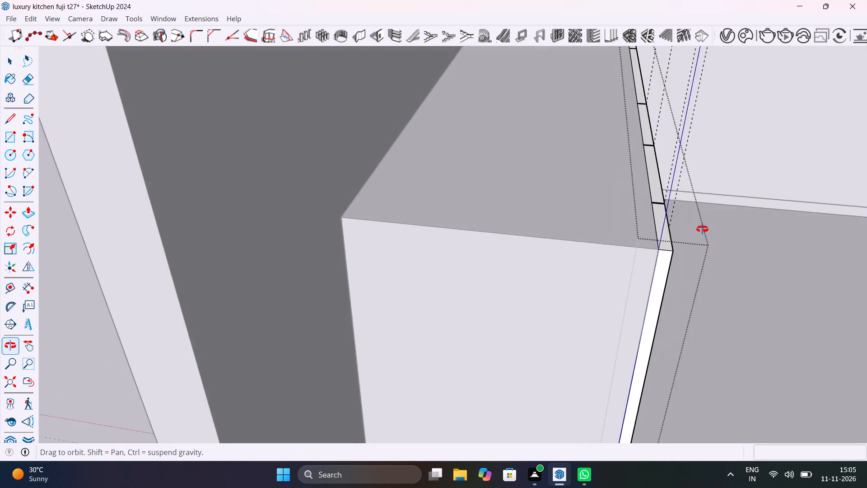
pyautogui.moveTo(702, 229); pyautogui.dragTo(461, 192, button='middle')
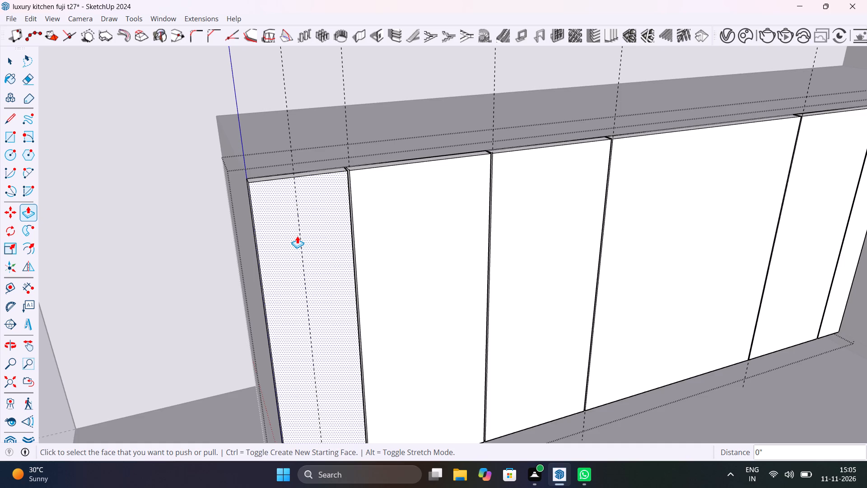
pyautogui.scroll(-6, 297, 236)
pyautogui.press('space')
pyautogui.click(134, 286)
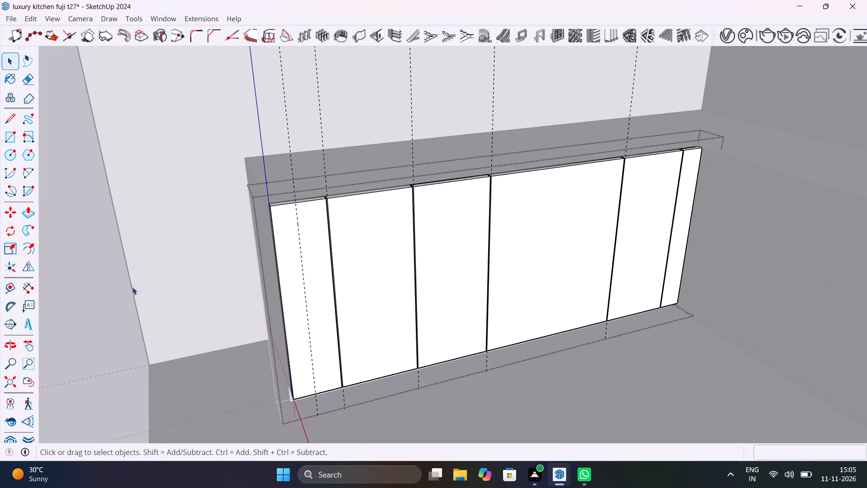
pyautogui.scroll(-6, 444, 259)
pyautogui.click(15, 381)
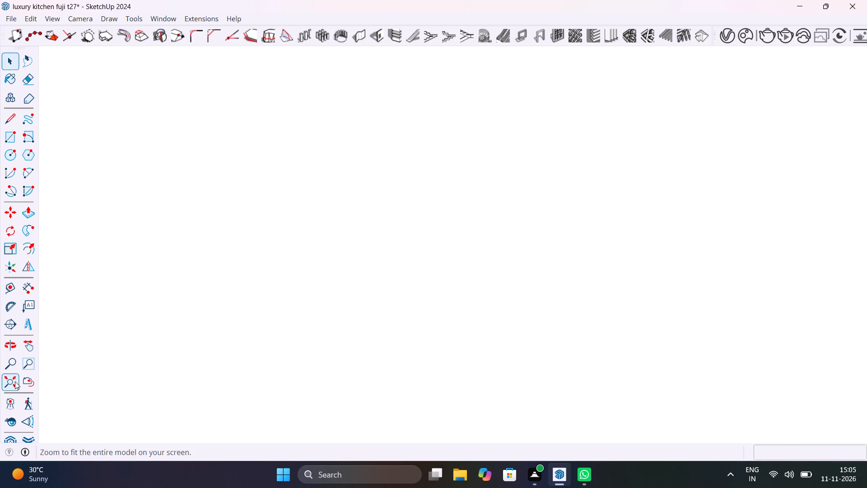
pyautogui.moveTo(423, 282); pyautogui.dragTo(666, 244, button='middle')
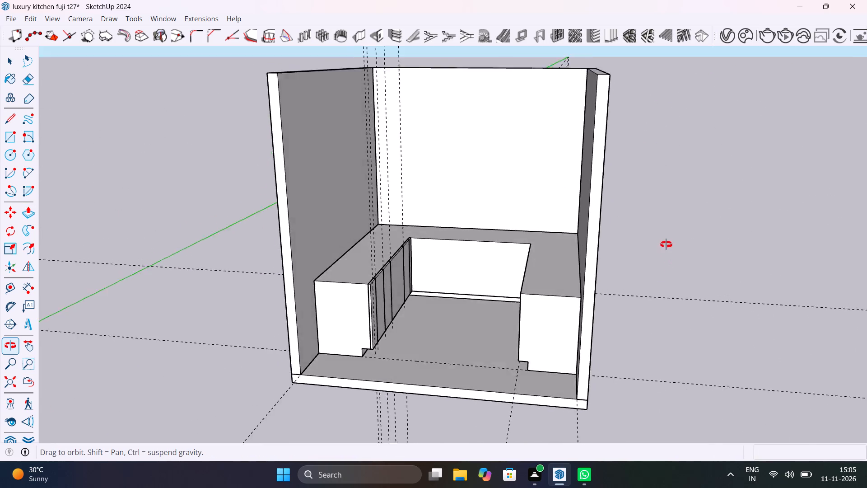
pyautogui.moveTo(666, 244); pyautogui.dragTo(610, 230, button='middle')
# Inside the panel's group, copy the front vertical end edge at the kitchen's inner corner 1" towards the nearest groove.
pyautogui.scroll(11, 387, 294)
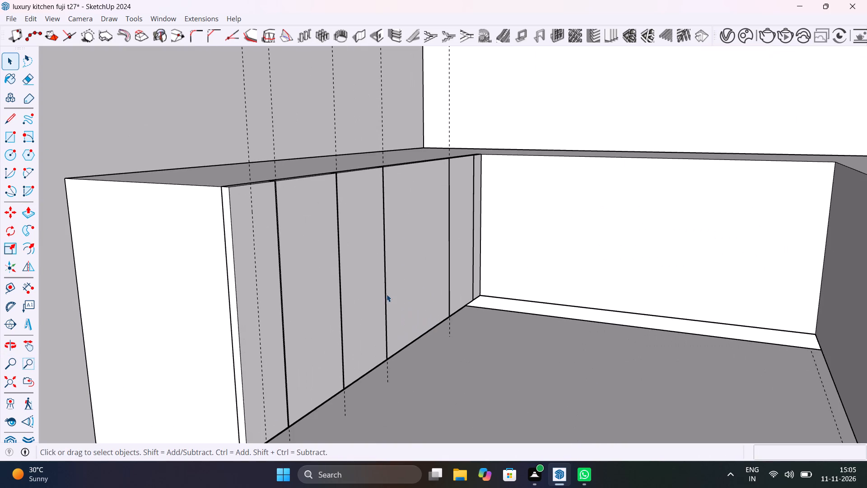
pyautogui.keyDown('shift'); pyautogui.moveTo(425, 298); pyautogui.dragTo(345, 403, button='middle'); pyautogui.keyUp('shift')
pyautogui.scroll(18, 443, 145)
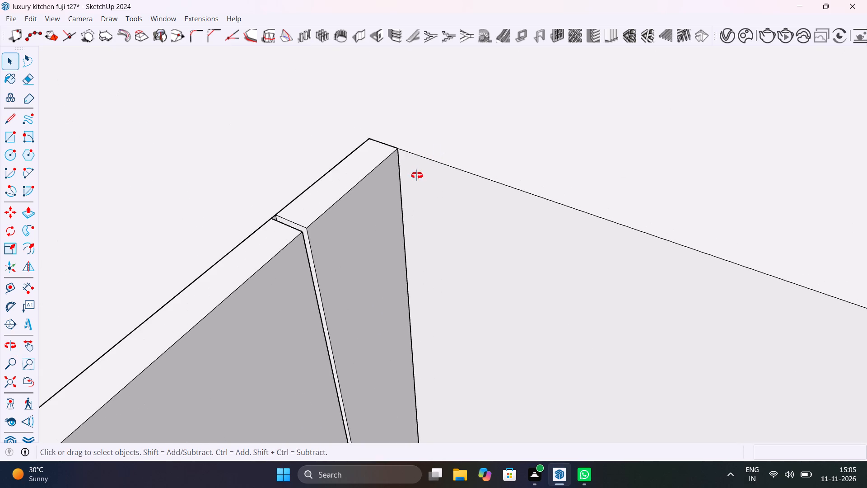
pyautogui.moveTo(417, 175); pyautogui.dragTo(321, 158, button='middle')
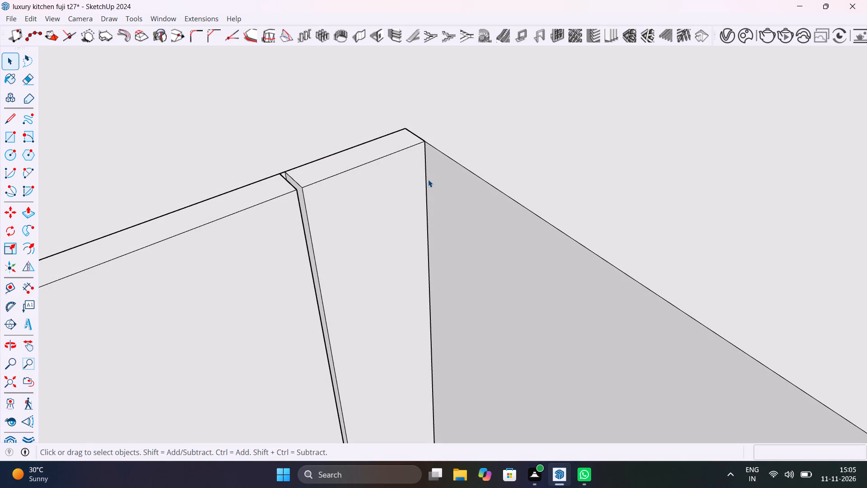
pyautogui.click(427, 182)
pyautogui.doubleClick(427, 182)
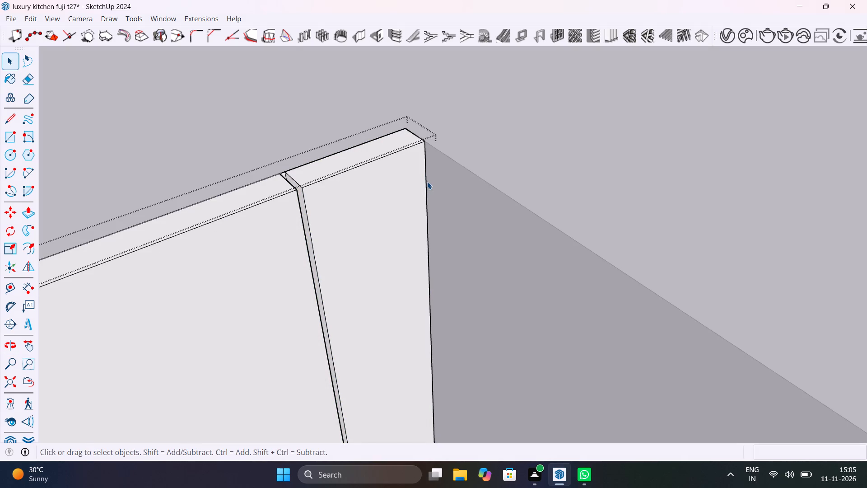
pyautogui.click(427, 182)
pyautogui.click(427, 182)
pyautogui.click(425, 164)
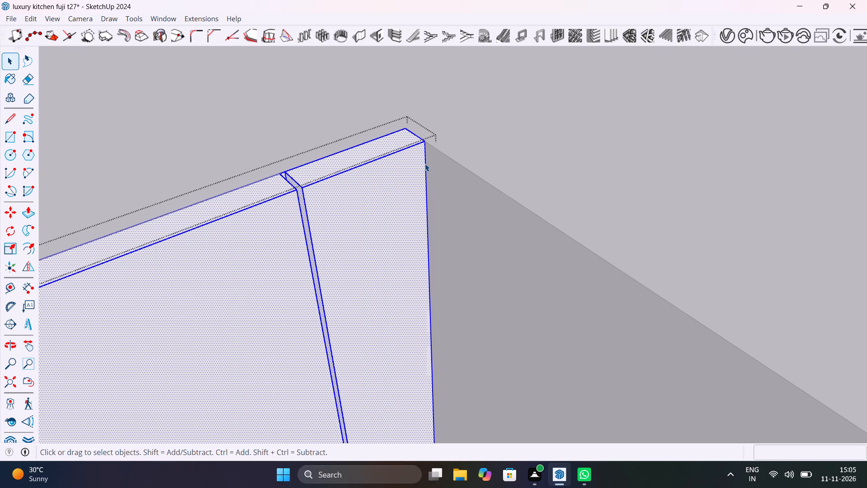
pyautogui.press('m')
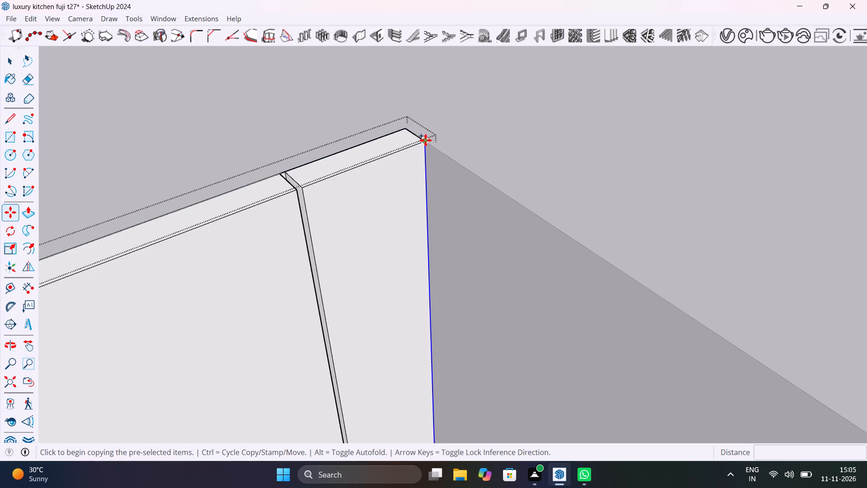
pyautogui.click(425, 140)
pyautogui.scroll(3, 405, 146)
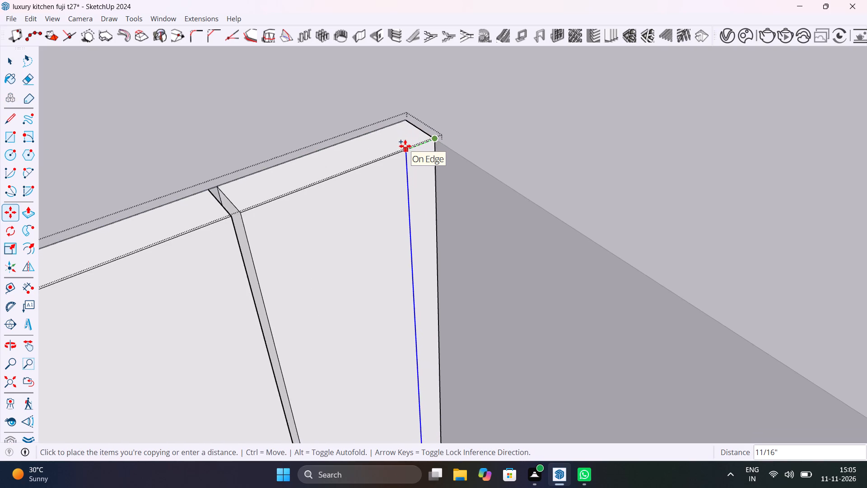
pyautogui.scroll(4, 405, 146)
pyautogui.write('1"')
pyautogui.press('Return')
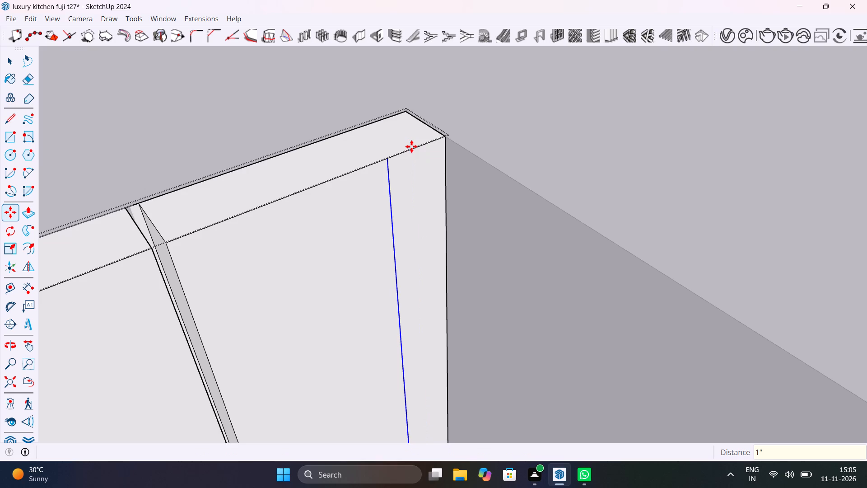
# Save the luxury kitchen model.
pyautogui.press('space')
pyautogui.click(424, 197)
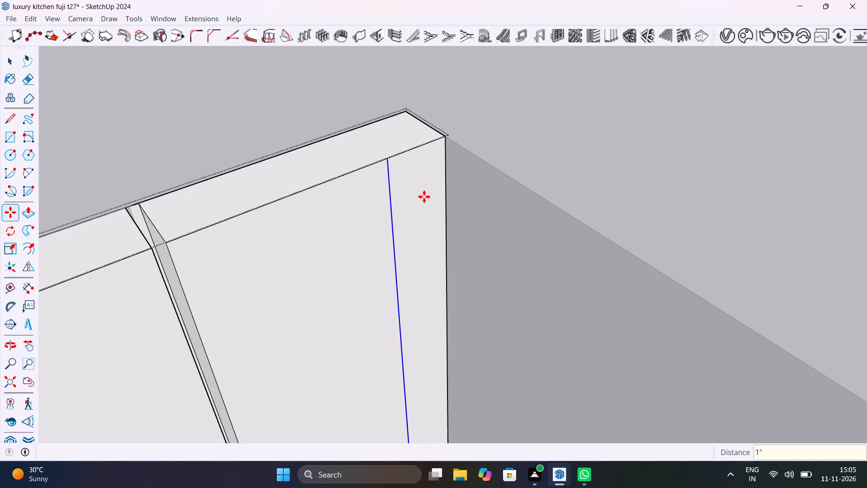
pyautogui.press('space')
pyautogui.click(429, 203)
pyautogui.press('space')
pyautogui.scroll(-18, 413, 208)
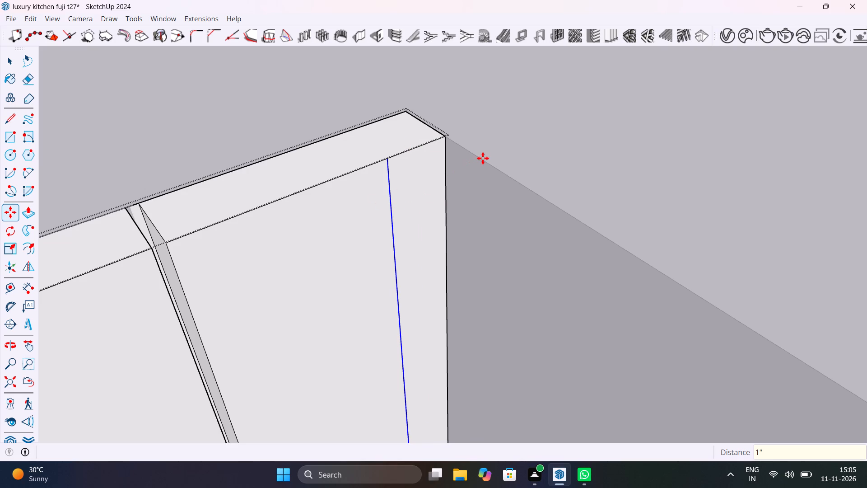
pyautogui.click(483, 158)
pyautogui.press('s')
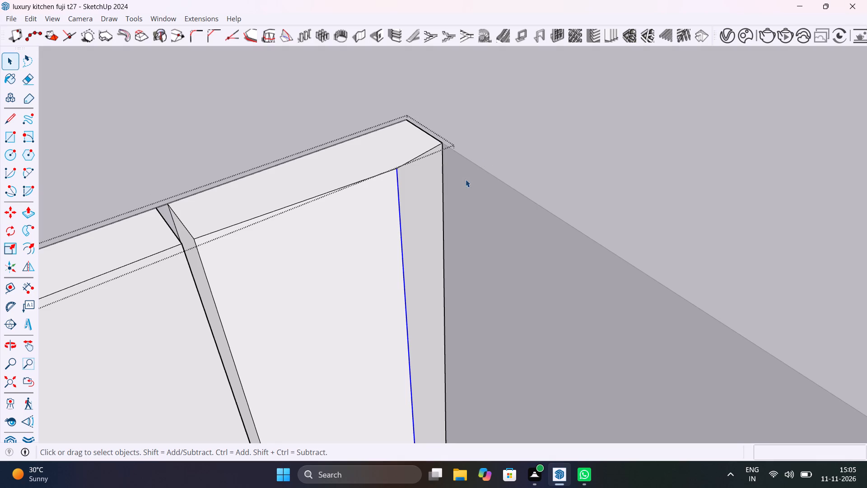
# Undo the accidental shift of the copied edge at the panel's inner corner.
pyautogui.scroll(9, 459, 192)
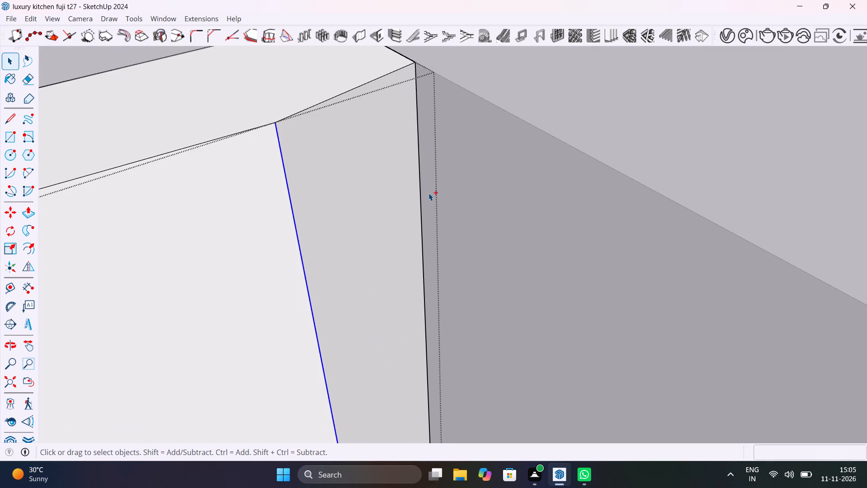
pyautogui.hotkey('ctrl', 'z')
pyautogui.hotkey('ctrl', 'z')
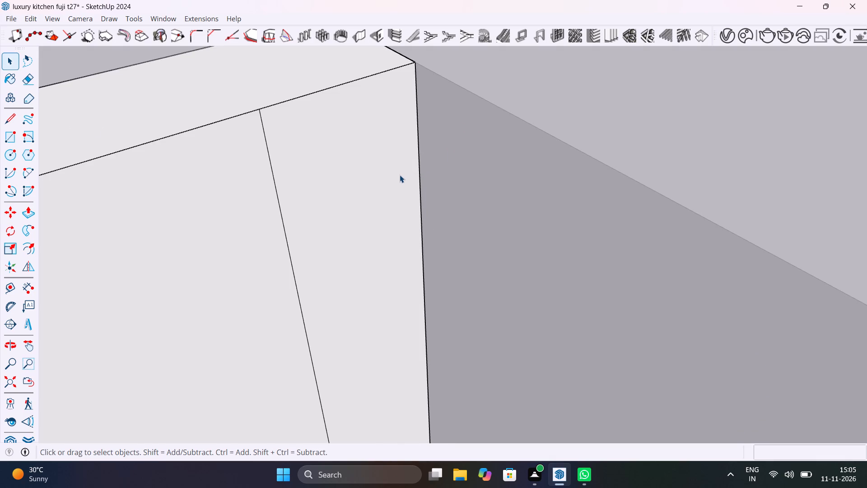
# Push/Pull the 1" strip at the panel's inner-corner end outward by 5' 3" to form a return panel.
pyautogui.scroll(-14, 402, 172)
pyautogui.click(396, 176)
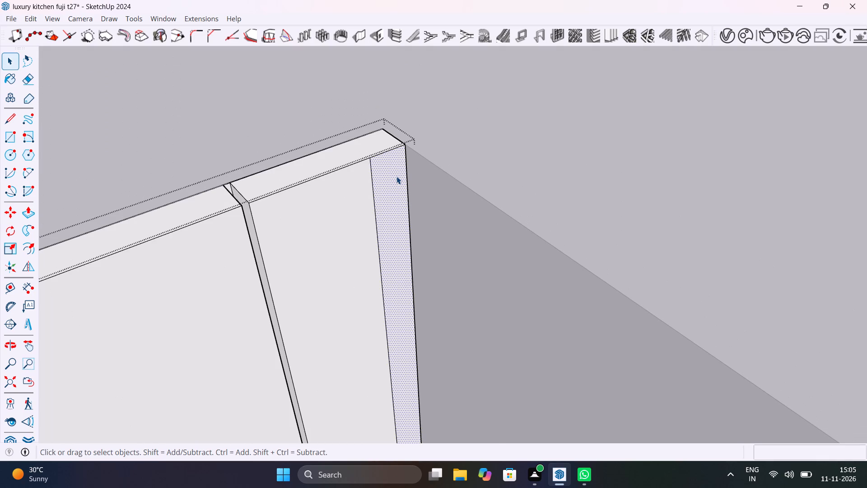
pyautogui.press('p')
pyautogui.click(396, 176)
pyautogui.scroll(-13, 472, 207)
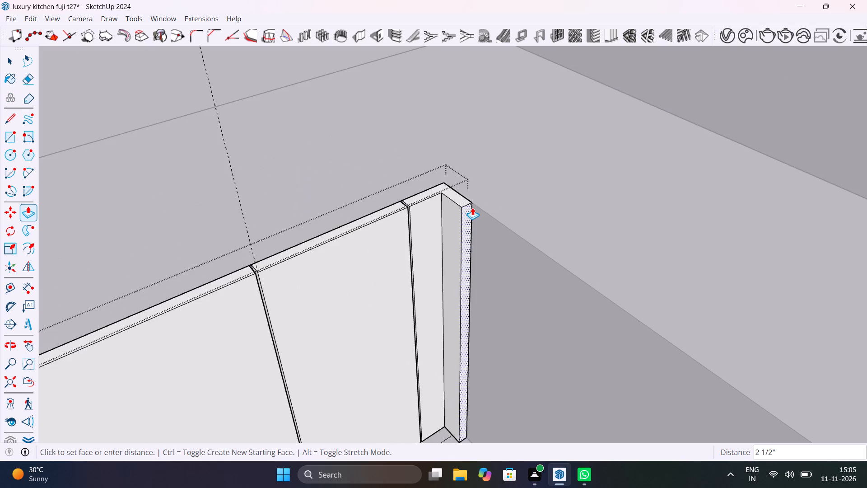
pyautogui.moveTo(473, 207); pyautogui.dragTo(730, 262, button='middle')
pyautogui.keyDown('shift'); pyautogui.scroll(-1, 777, 239); pyautogui.keyUp('shift')
pyautogui.keyDown('shift'); pyautogui.moveTo(777, 239); pyautogui.dragTo(564, 235, button='middle'); pyautogui.keyUp('shift')
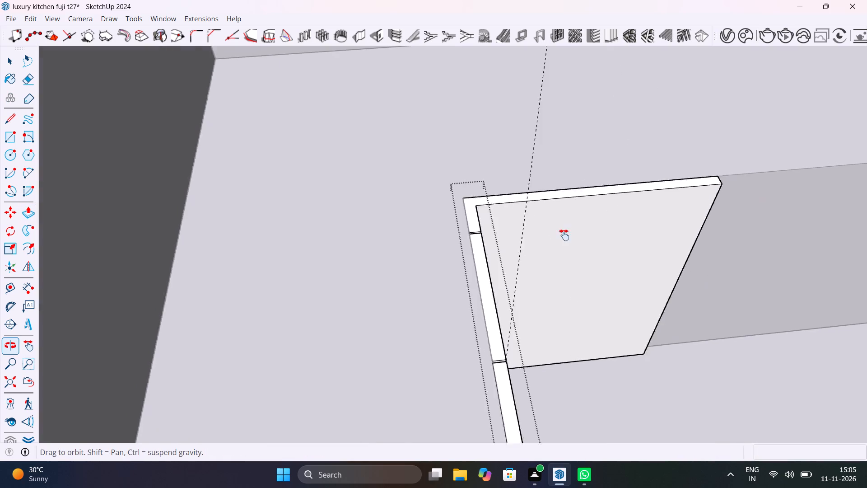
pyautogui.keyDown('shift'); pyautogui.moveTo(564, 235); pyautogui.dragTo(399, 218, button='middle'); pyautogui.keyUp('shift')
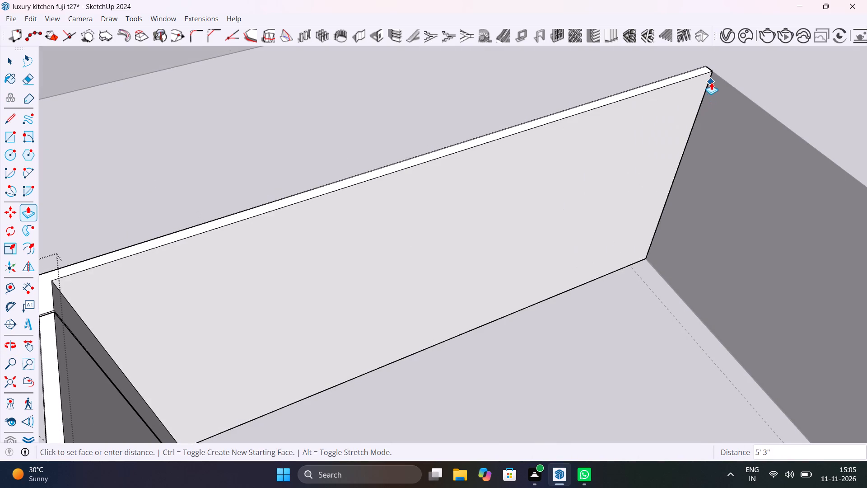
pyautogui.click(712, 81)
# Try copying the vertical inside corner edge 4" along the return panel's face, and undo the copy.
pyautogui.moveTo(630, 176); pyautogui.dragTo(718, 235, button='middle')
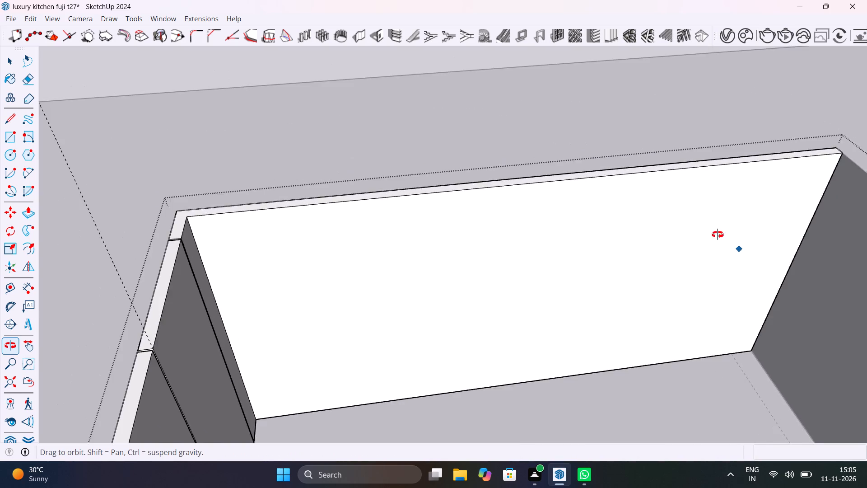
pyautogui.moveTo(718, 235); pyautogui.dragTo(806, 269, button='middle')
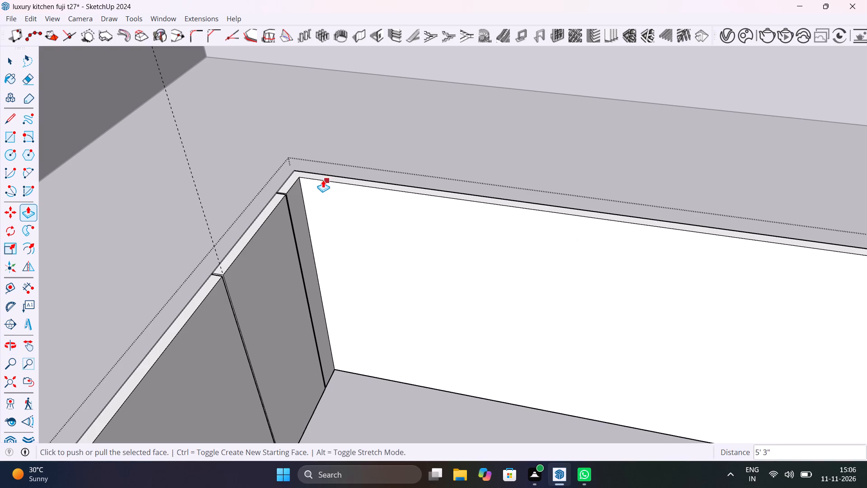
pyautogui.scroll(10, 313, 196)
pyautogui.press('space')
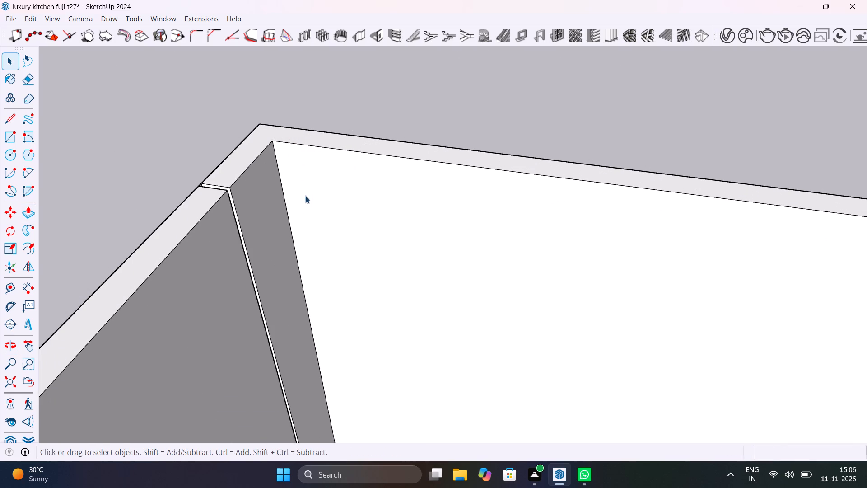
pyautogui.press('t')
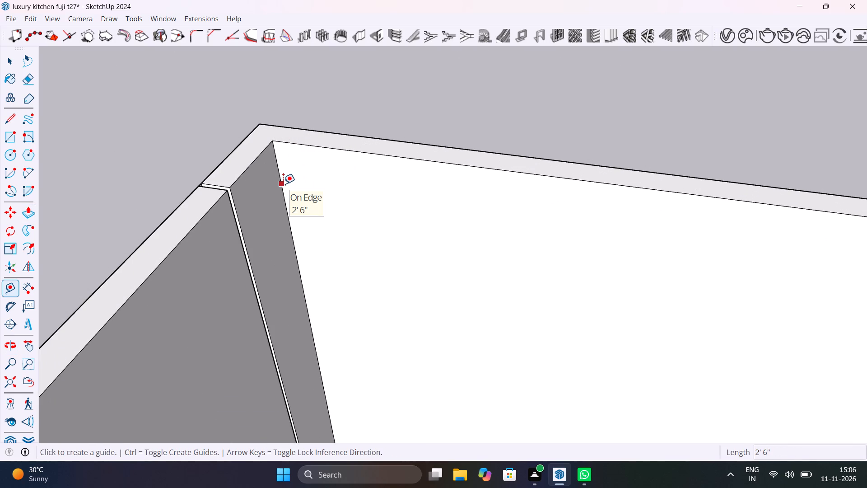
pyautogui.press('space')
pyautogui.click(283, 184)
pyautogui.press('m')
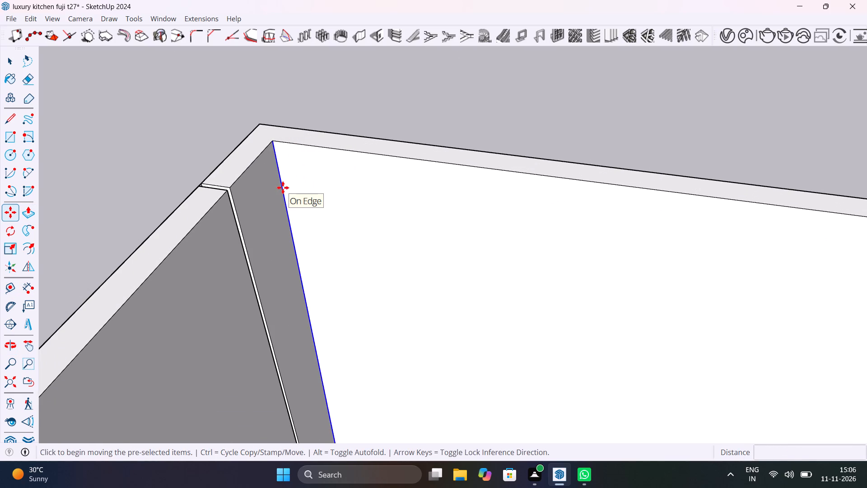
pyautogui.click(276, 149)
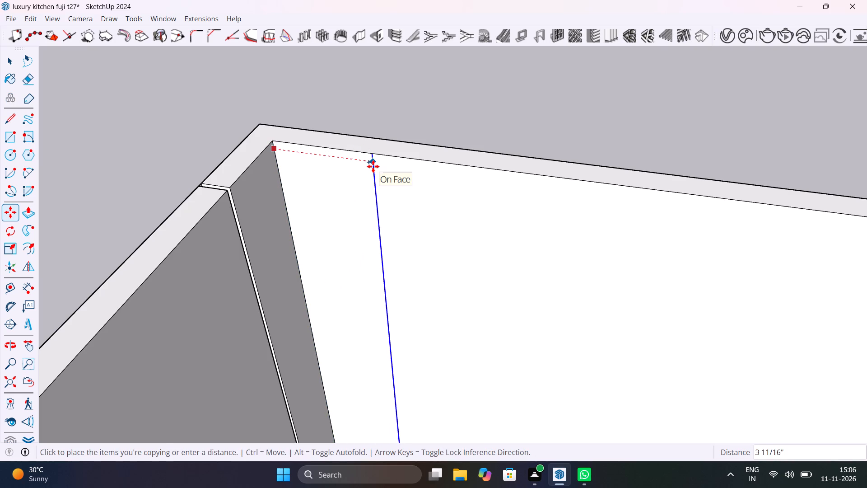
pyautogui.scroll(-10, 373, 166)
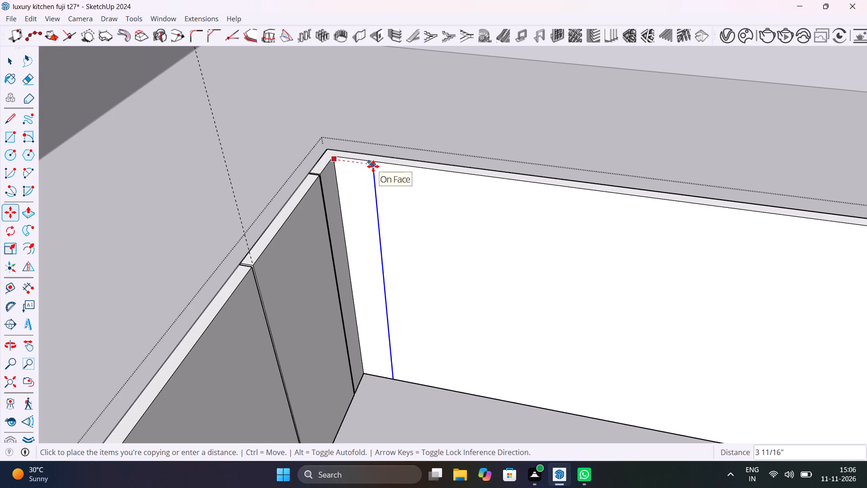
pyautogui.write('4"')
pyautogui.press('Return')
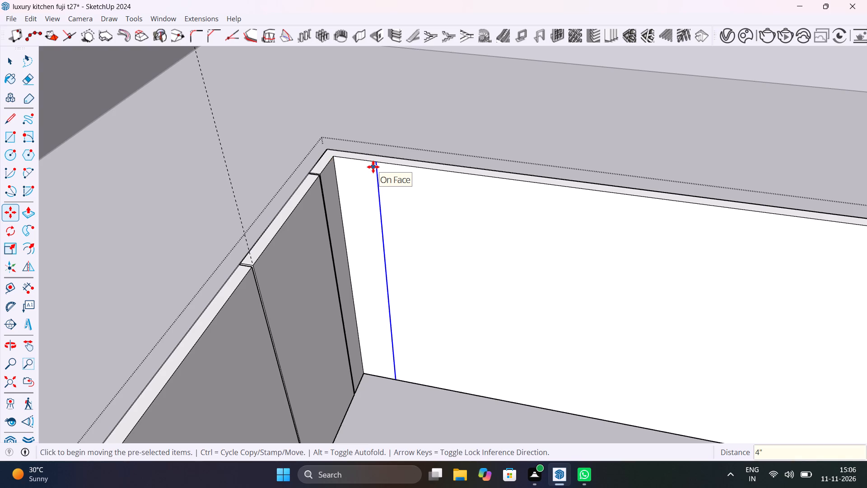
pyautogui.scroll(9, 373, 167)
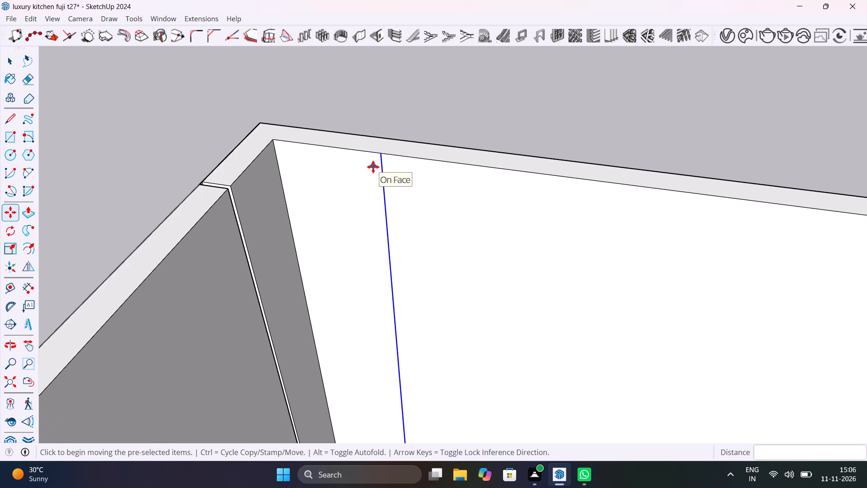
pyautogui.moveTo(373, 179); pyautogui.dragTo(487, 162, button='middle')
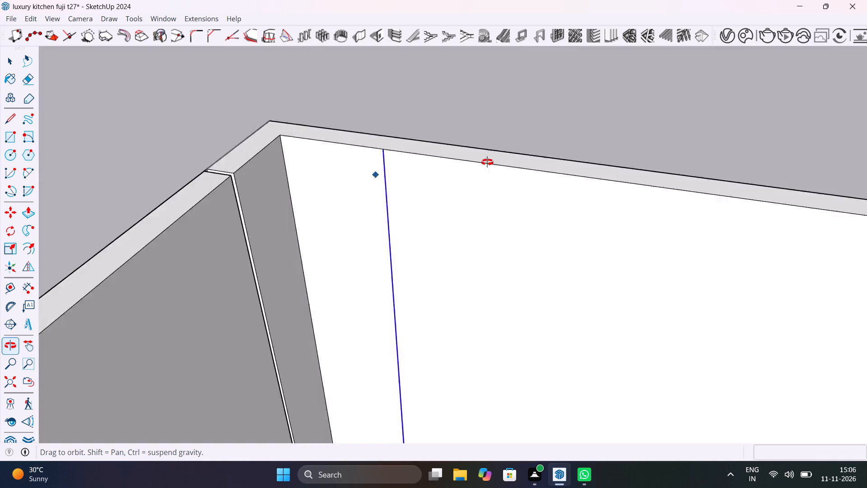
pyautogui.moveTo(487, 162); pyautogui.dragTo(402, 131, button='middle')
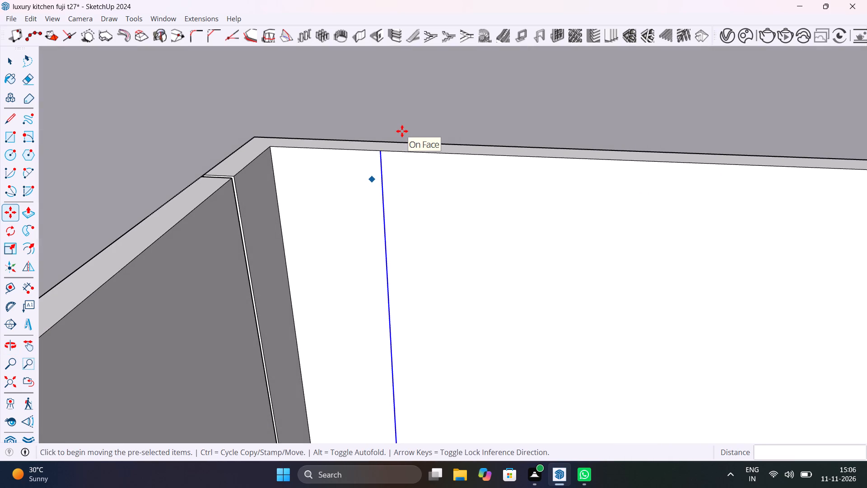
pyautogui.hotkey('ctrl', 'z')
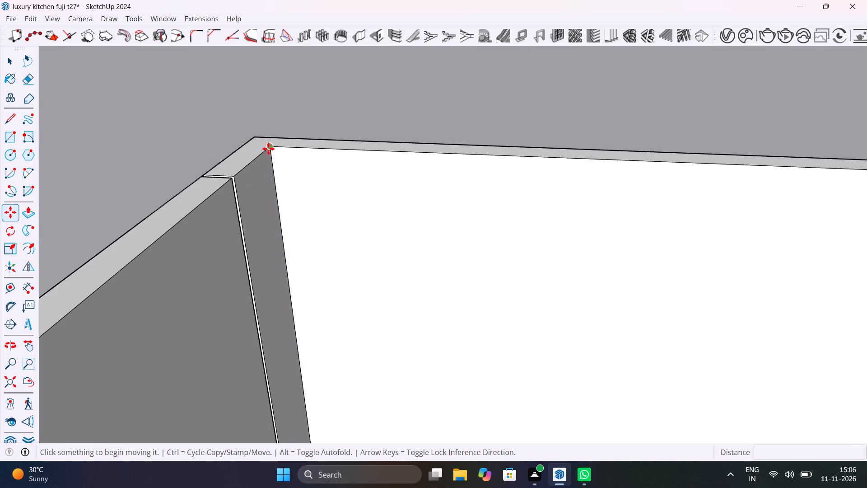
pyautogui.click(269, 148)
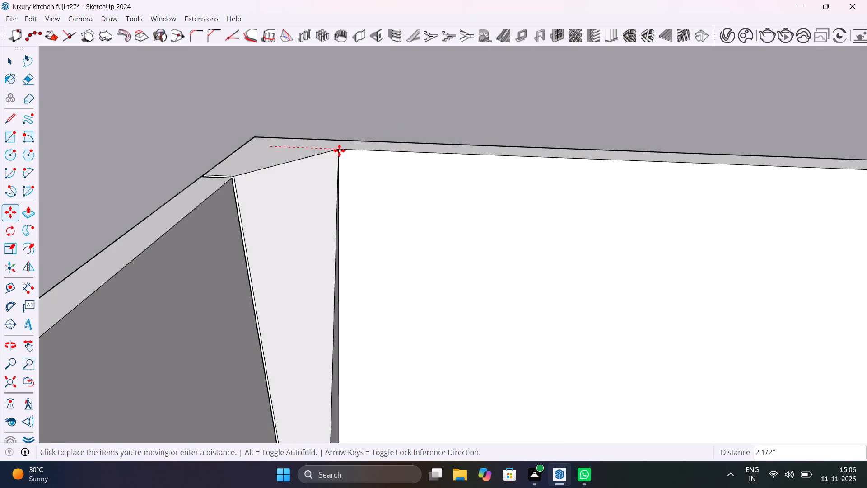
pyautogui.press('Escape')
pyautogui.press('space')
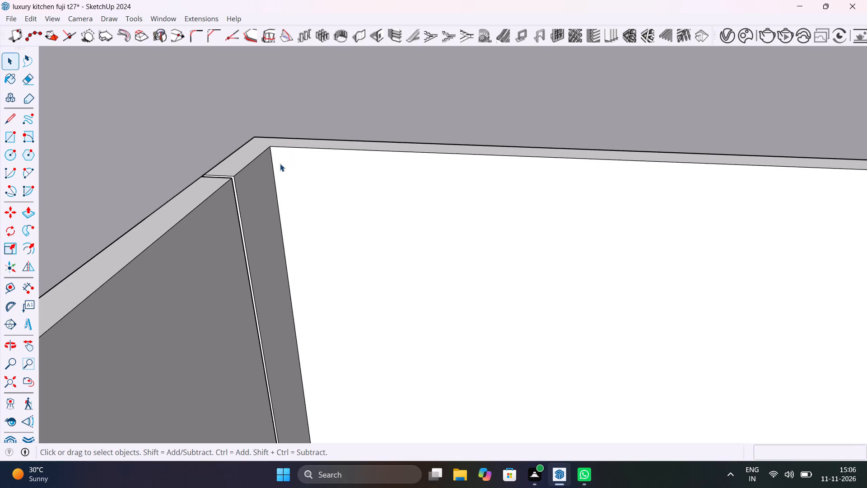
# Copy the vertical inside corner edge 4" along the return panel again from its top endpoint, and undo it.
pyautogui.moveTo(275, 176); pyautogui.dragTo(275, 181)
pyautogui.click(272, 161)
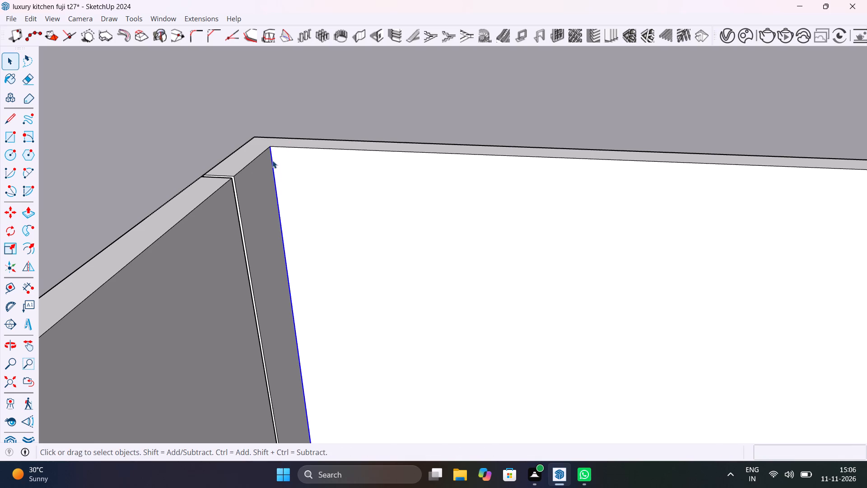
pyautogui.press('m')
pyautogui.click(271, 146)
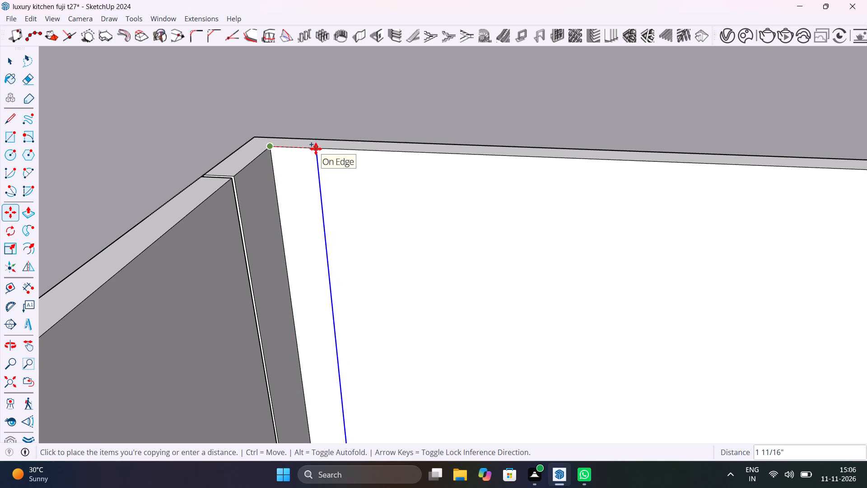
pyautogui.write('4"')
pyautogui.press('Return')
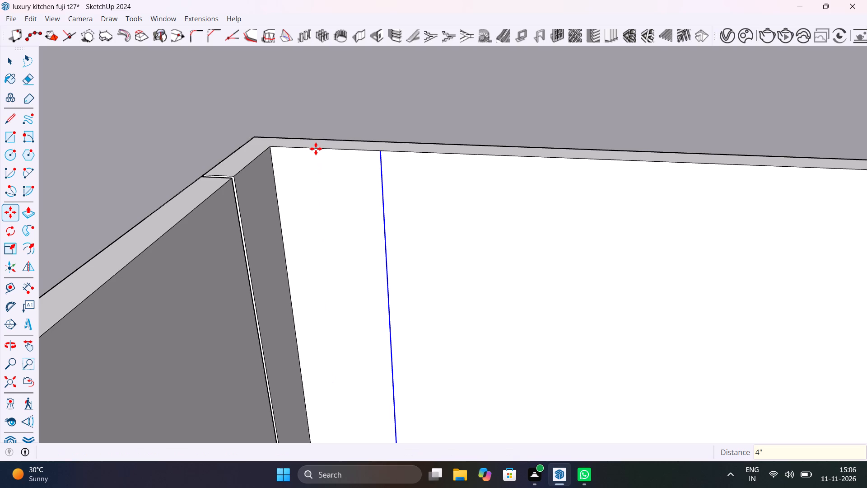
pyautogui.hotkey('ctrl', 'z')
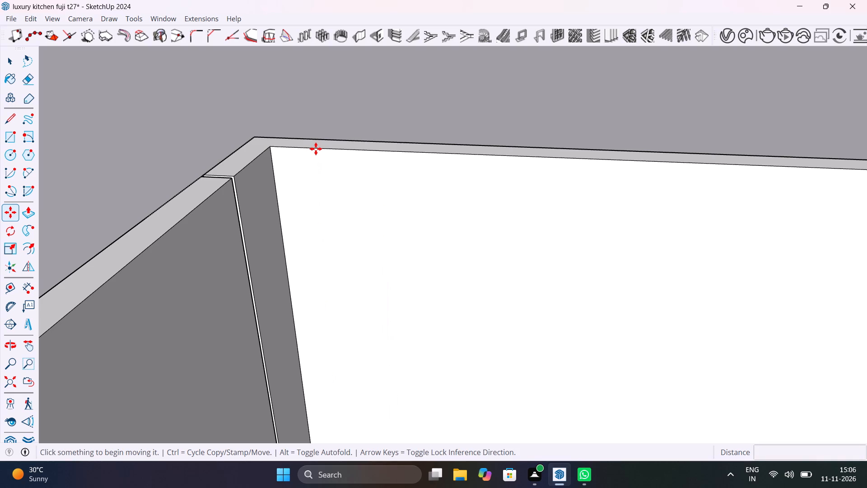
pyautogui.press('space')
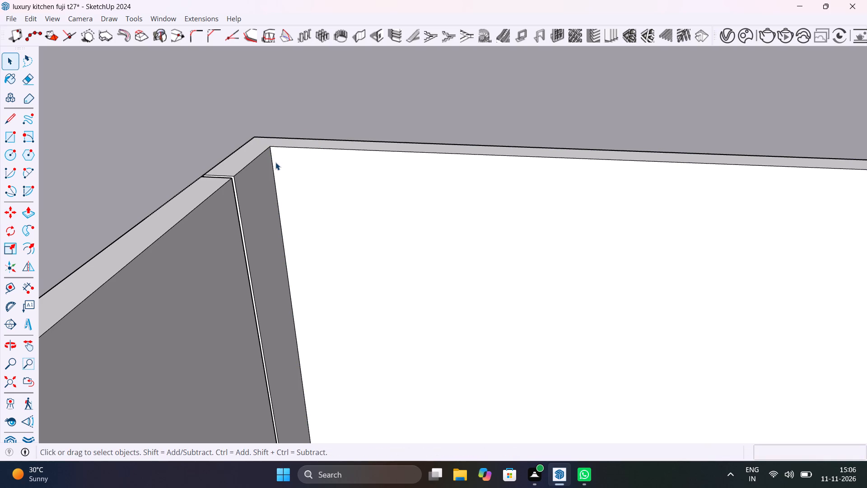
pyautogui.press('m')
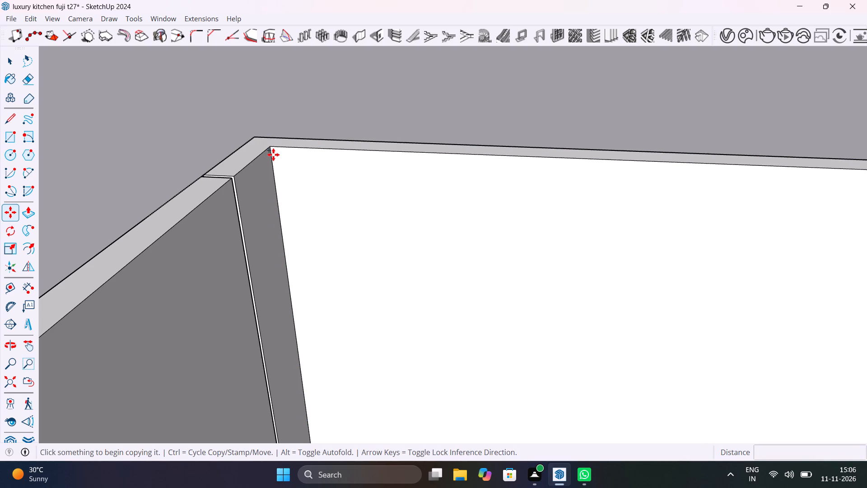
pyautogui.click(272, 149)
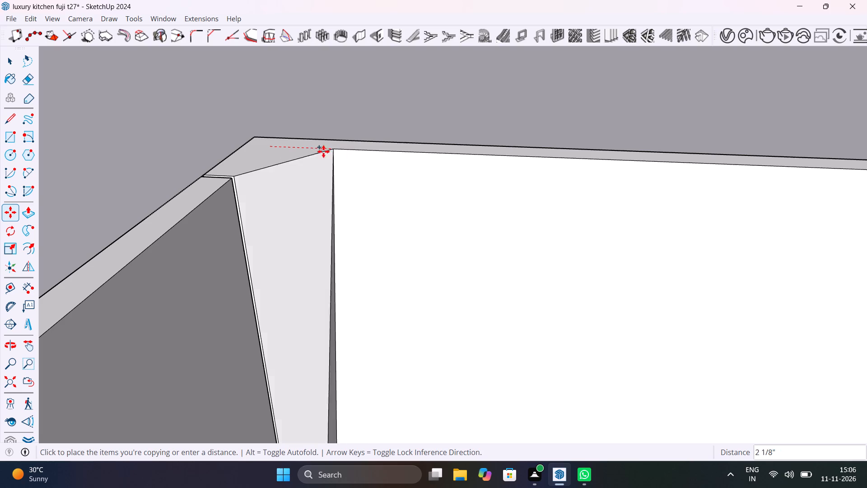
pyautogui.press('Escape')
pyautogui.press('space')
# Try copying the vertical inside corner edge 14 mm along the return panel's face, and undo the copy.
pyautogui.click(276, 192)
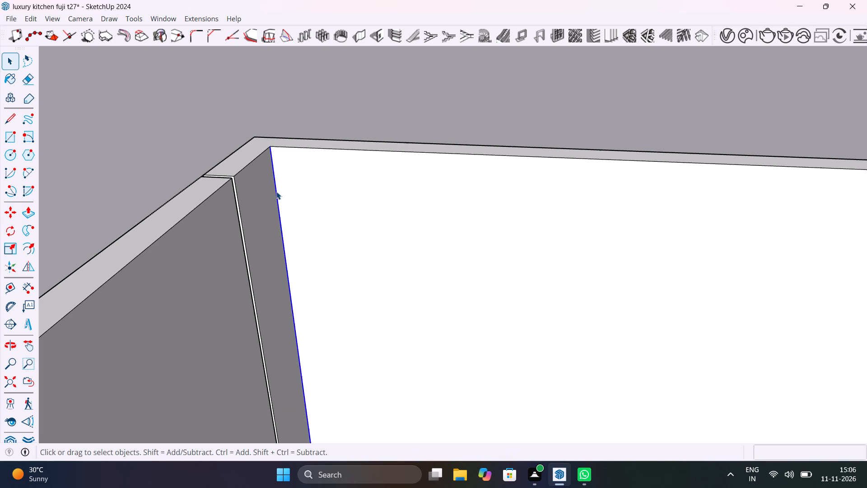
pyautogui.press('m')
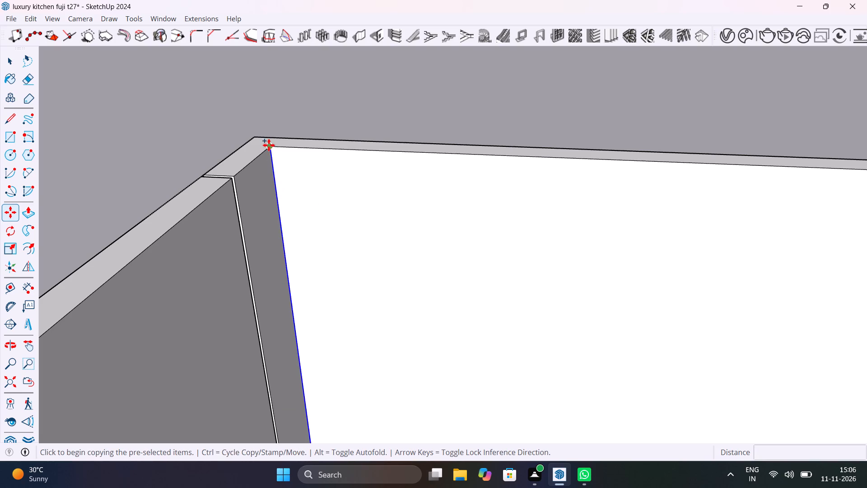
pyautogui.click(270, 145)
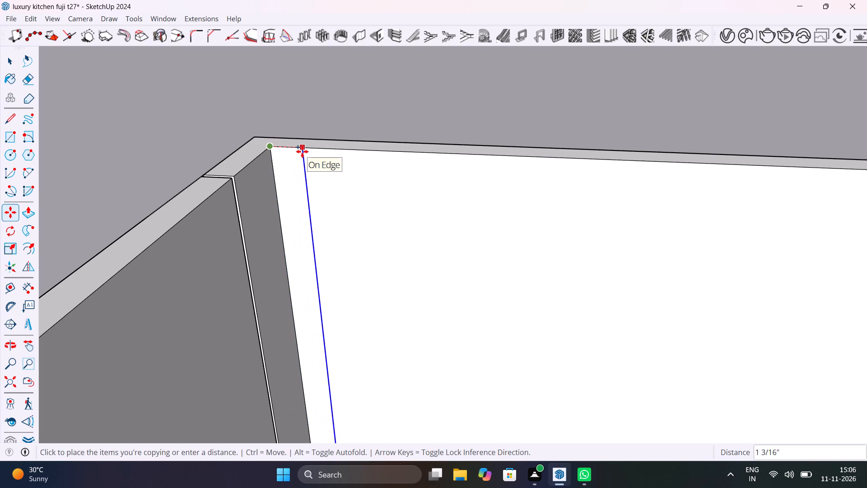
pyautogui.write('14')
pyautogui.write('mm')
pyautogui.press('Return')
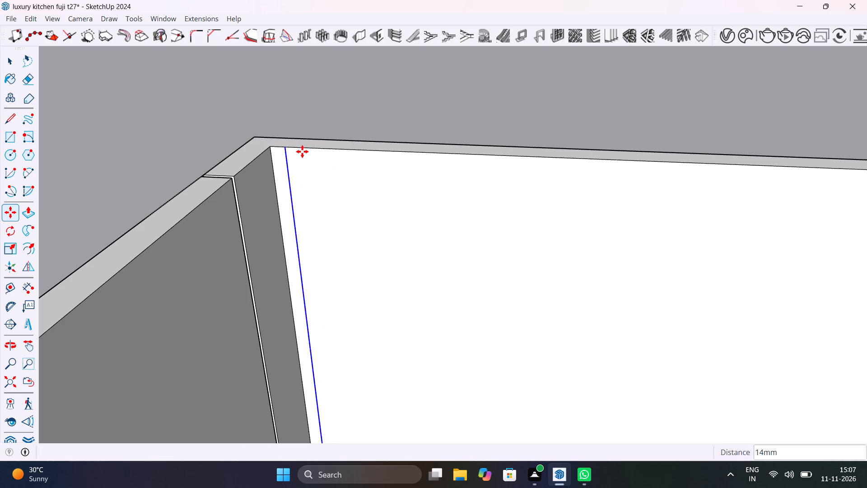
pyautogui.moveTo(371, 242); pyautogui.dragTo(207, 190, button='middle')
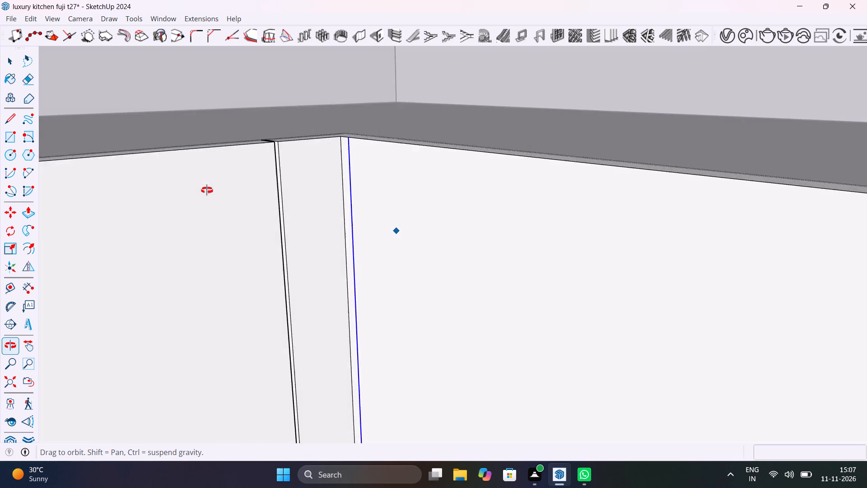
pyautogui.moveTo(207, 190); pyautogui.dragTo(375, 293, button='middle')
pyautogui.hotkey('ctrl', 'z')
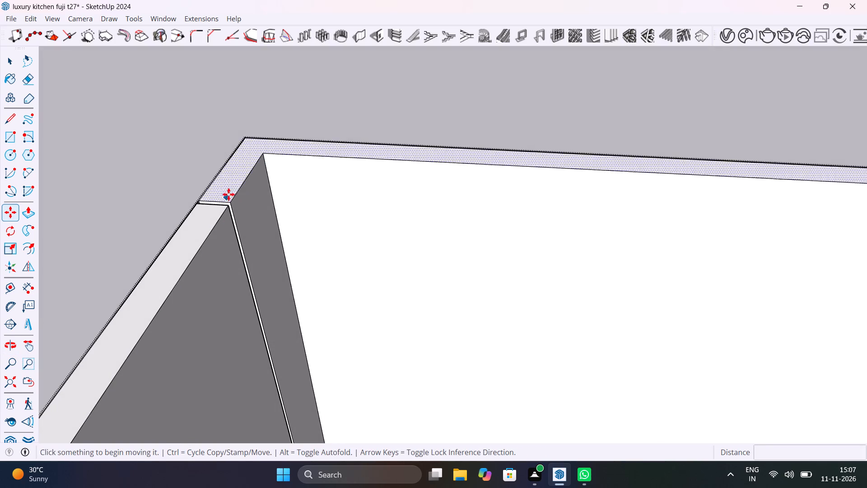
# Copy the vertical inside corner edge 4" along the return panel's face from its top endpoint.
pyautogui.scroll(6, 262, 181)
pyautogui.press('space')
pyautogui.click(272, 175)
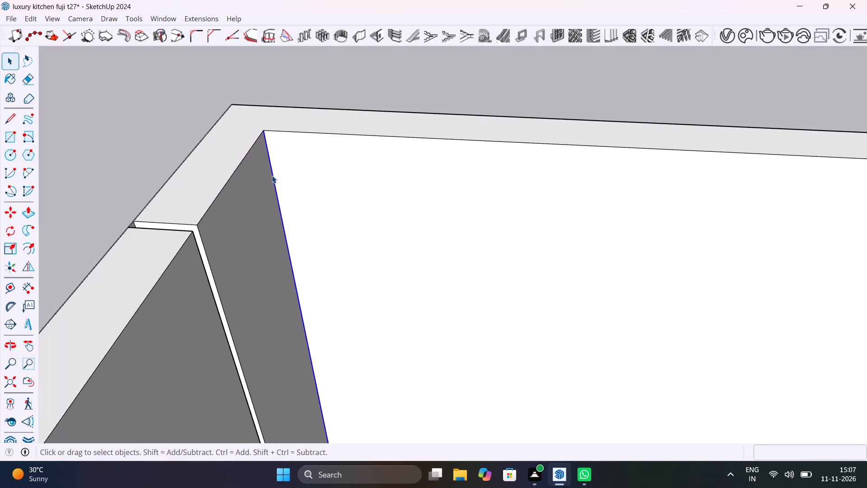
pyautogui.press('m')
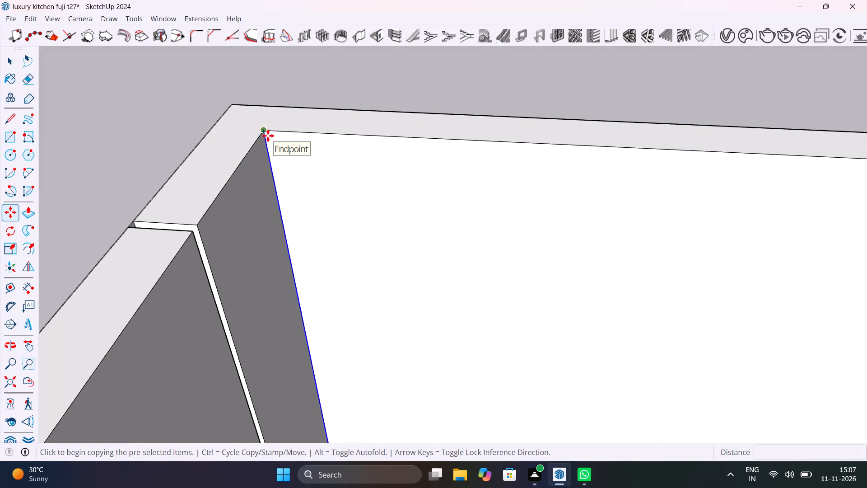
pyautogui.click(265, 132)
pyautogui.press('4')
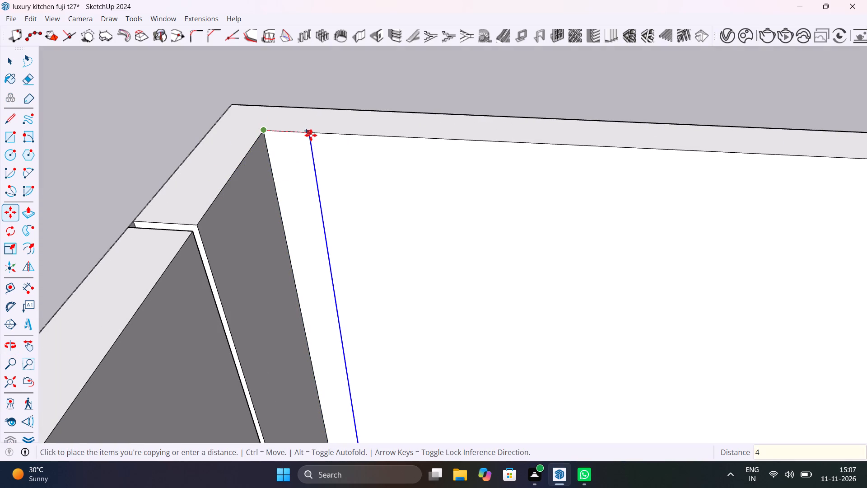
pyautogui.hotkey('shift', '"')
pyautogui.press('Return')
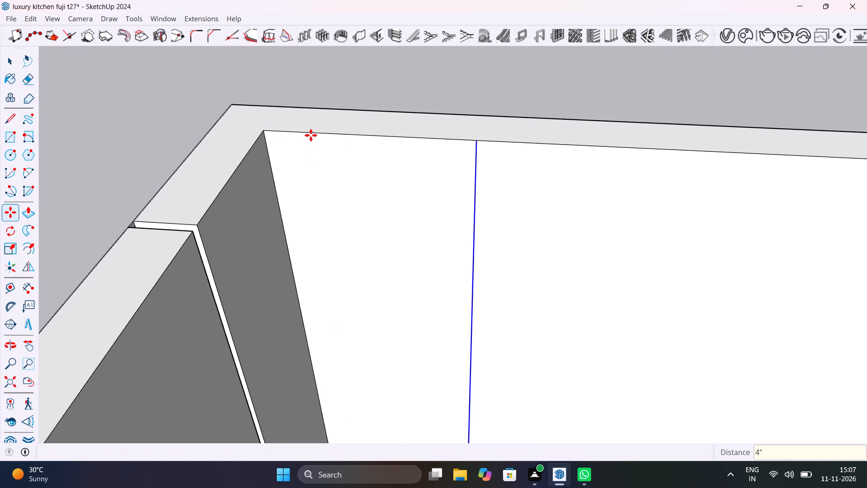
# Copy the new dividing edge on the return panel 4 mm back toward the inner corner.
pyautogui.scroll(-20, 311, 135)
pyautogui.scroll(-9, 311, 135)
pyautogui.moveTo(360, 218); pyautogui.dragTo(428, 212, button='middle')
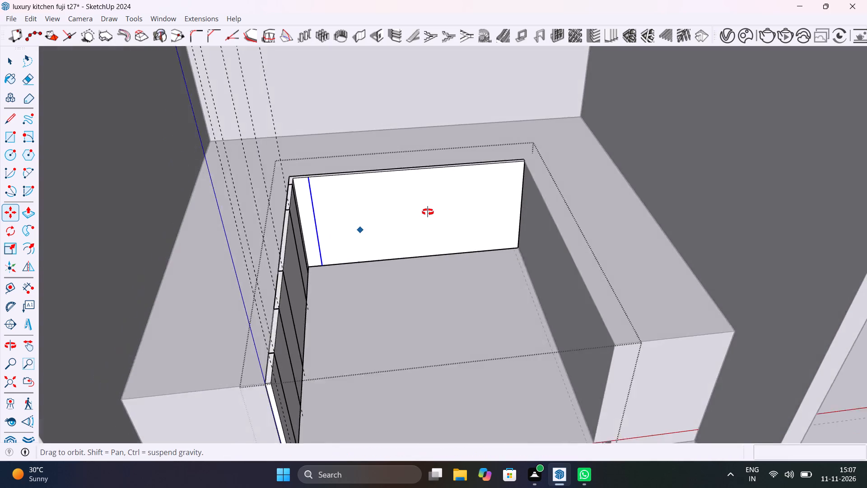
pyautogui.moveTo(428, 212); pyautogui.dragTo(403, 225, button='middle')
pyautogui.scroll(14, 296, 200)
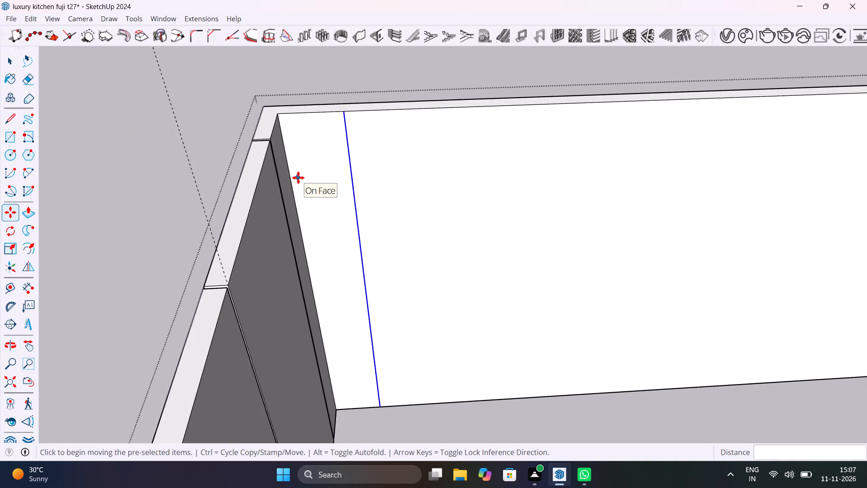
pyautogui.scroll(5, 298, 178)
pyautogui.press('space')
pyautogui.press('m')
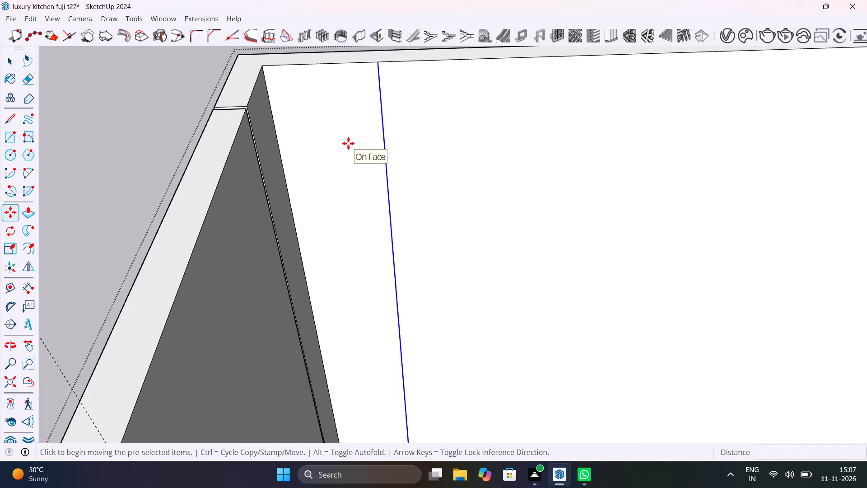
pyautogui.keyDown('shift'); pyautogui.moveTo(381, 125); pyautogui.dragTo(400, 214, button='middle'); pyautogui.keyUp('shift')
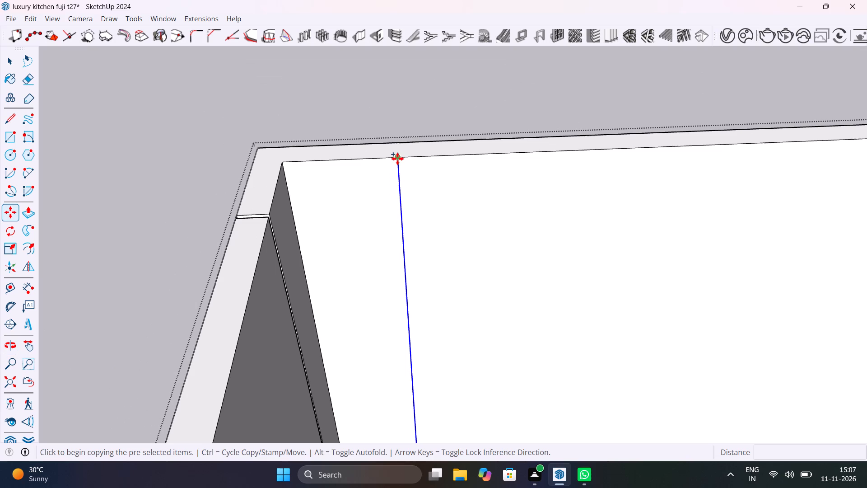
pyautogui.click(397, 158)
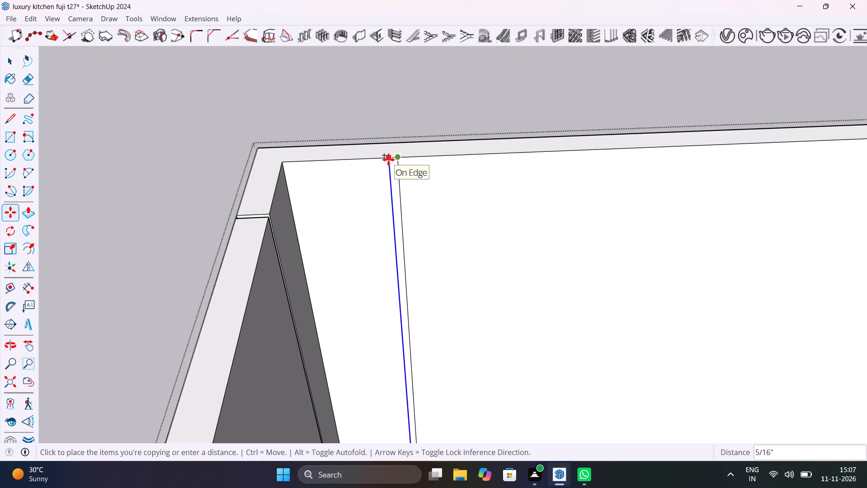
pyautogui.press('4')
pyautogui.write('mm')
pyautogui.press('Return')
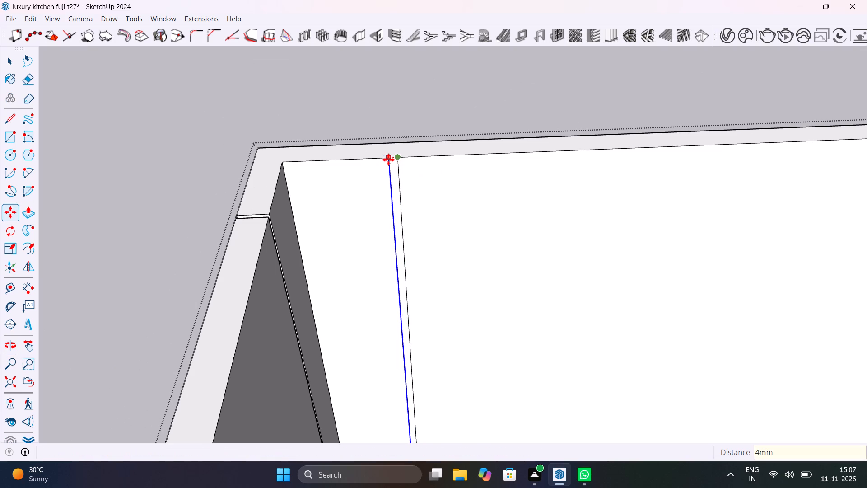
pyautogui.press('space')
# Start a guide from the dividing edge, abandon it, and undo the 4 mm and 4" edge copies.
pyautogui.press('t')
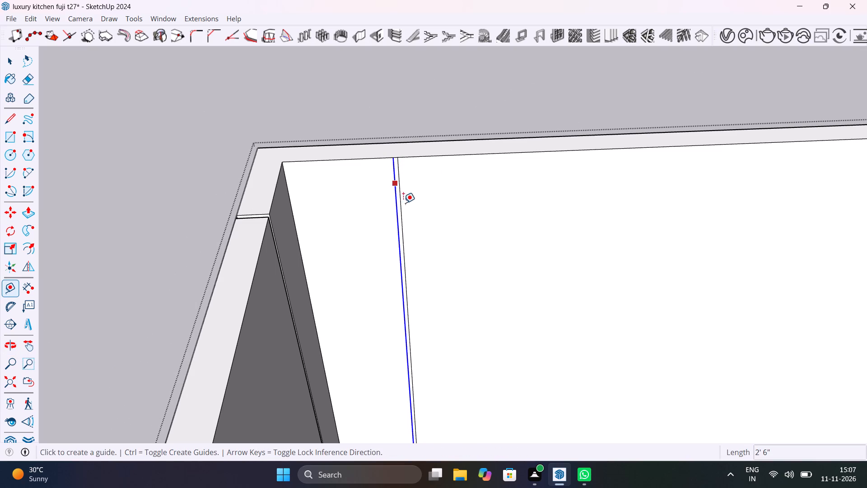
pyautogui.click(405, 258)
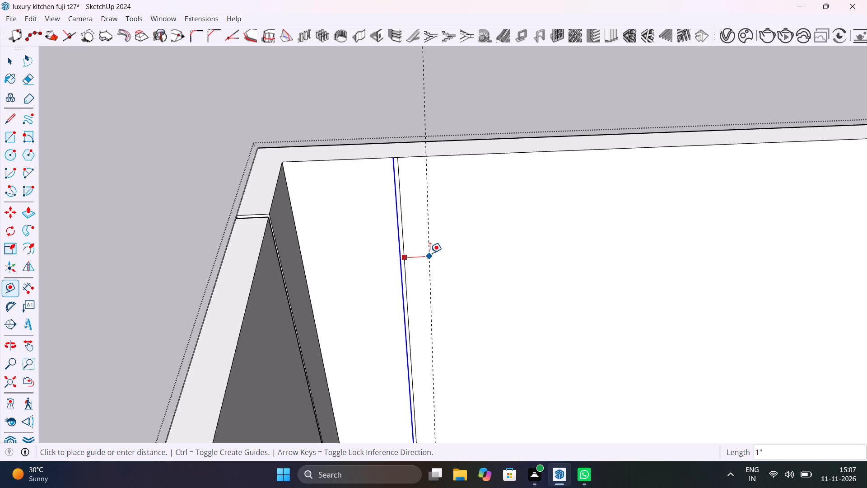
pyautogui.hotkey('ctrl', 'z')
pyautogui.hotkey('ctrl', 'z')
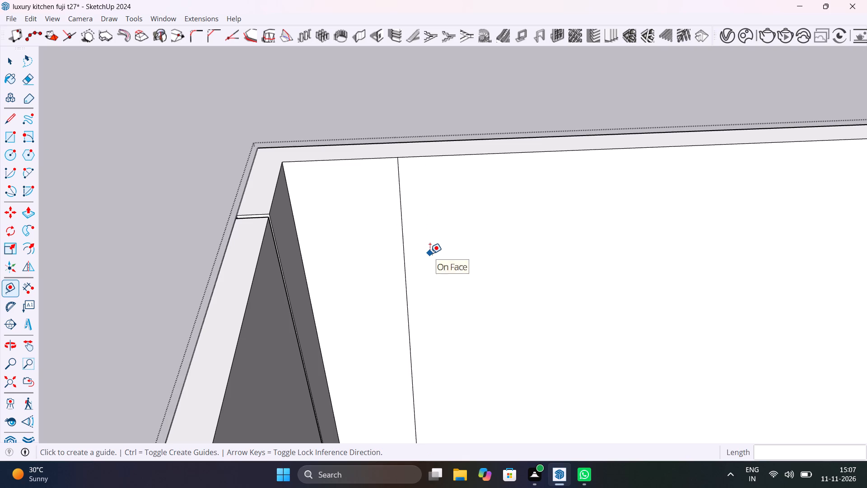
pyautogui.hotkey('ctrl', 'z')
# Copy the vertical inside corner edge 2" along the return panel's face from its top endpoint.
pyautogui.press('space')
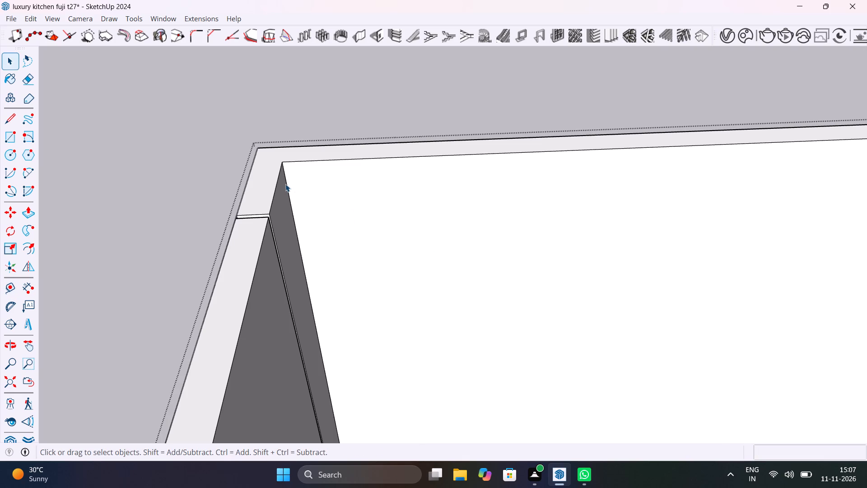
pyautogui.click(286, 182)
pyautogui.press('m')
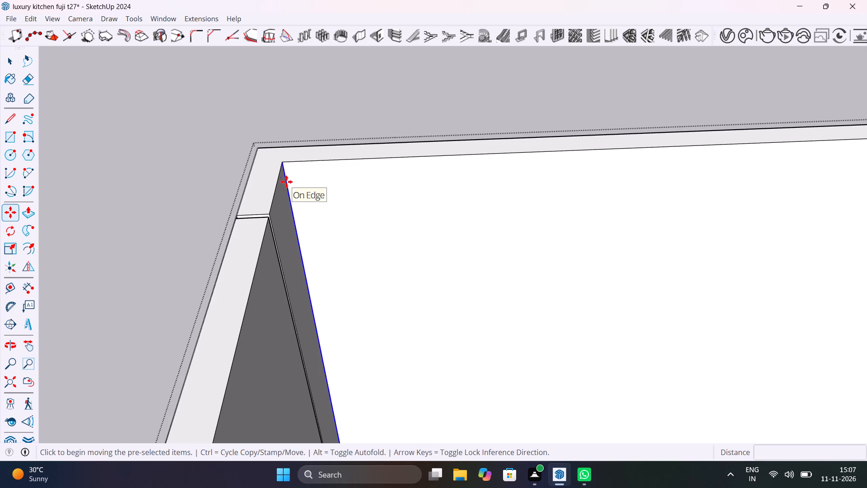
pyautogui.click(284, 166)
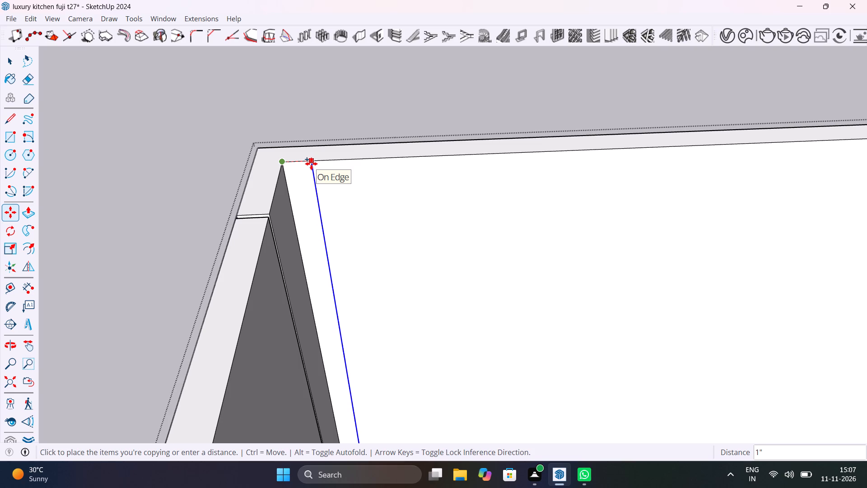
pyautogui.write('2"')
pyautogui.press('Return')
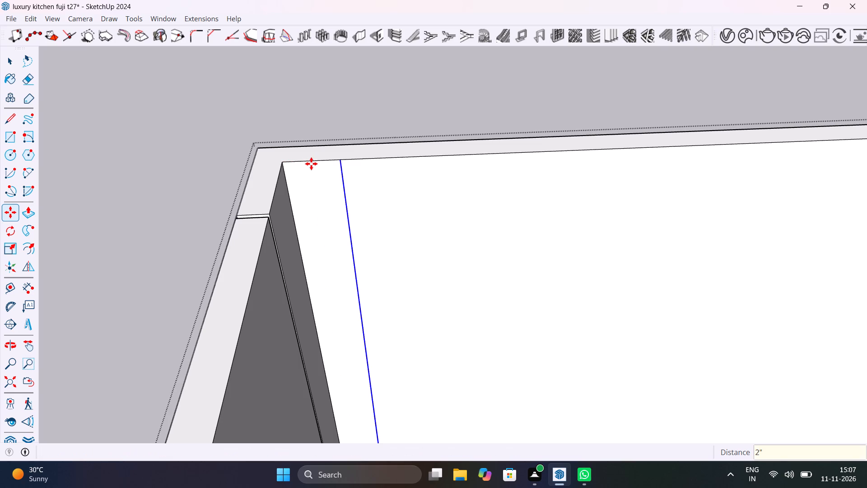
pyautogui.press('space')
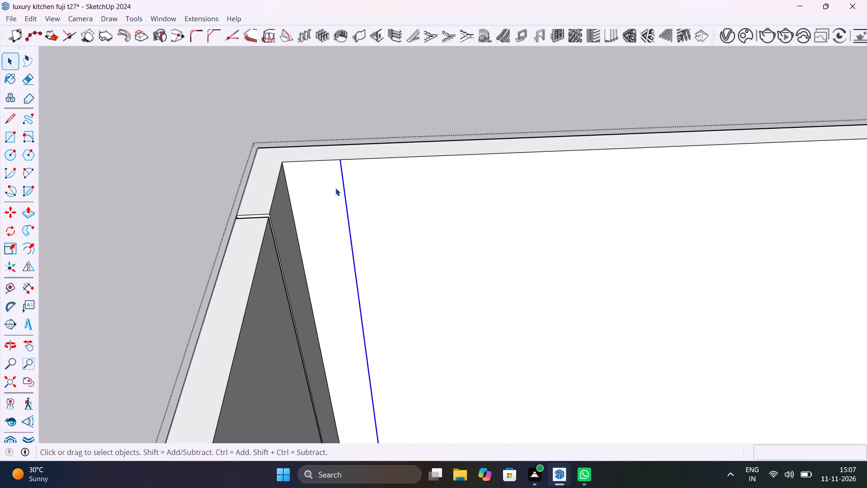
# Copy the new dividing edge 4 mm farther from the inner corner to outline a narrow vertical groove.
pyautogui.press('t')
pyautogui.press('space')
pyautogui.press('m')
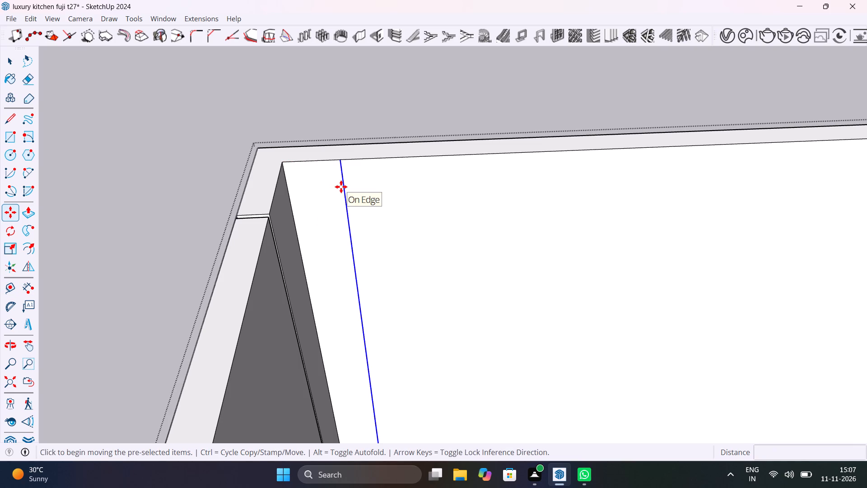
pyautogui.click(341, 157)
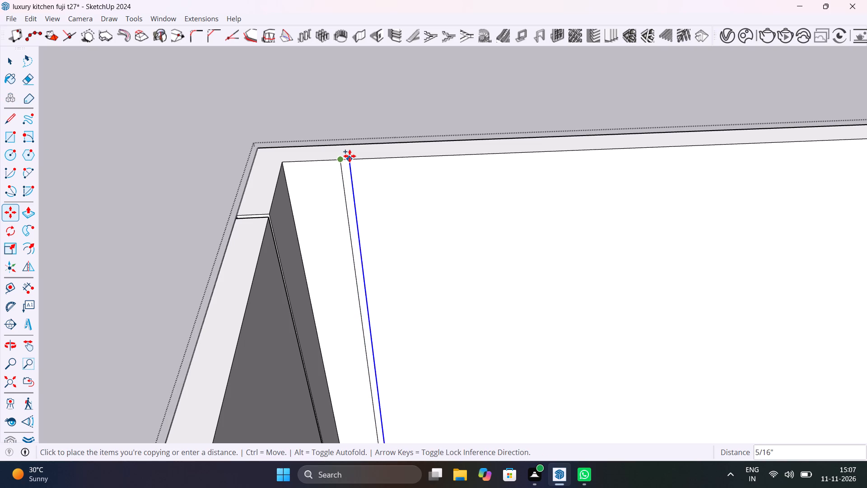
pyautogui.press('4')
pyautogui.write('mm')
pyautogui.press('Return')
pyautogui.press('space')
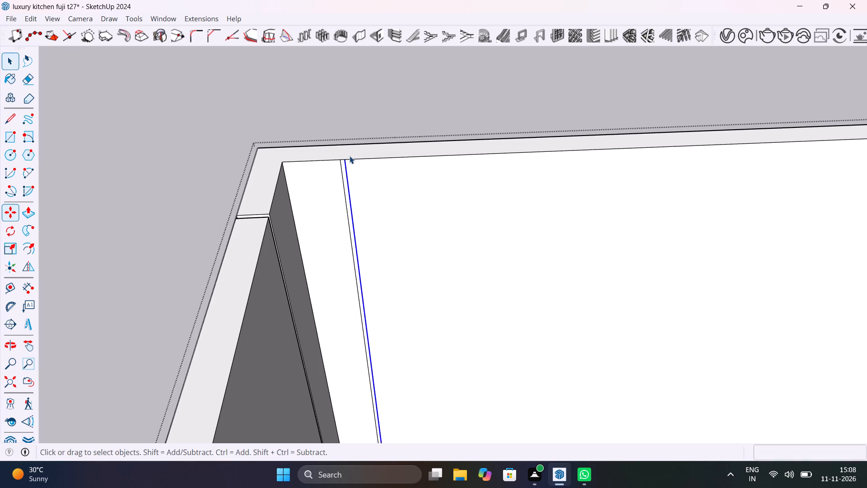
# Place a vertical guide 1' from the groove's outer edge along the return panel's face.
pyautogui.write('t')
pyautogui.click(357, 258)
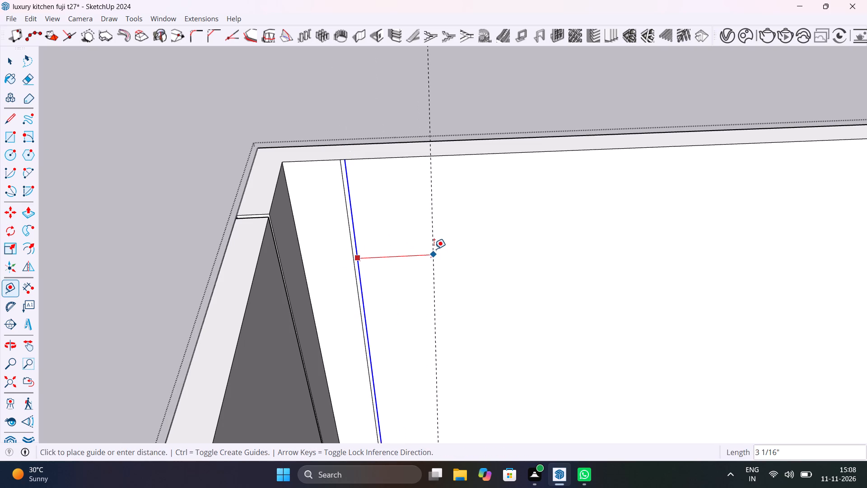
pyautogui.write("1'")
pyautogui.press('Return')
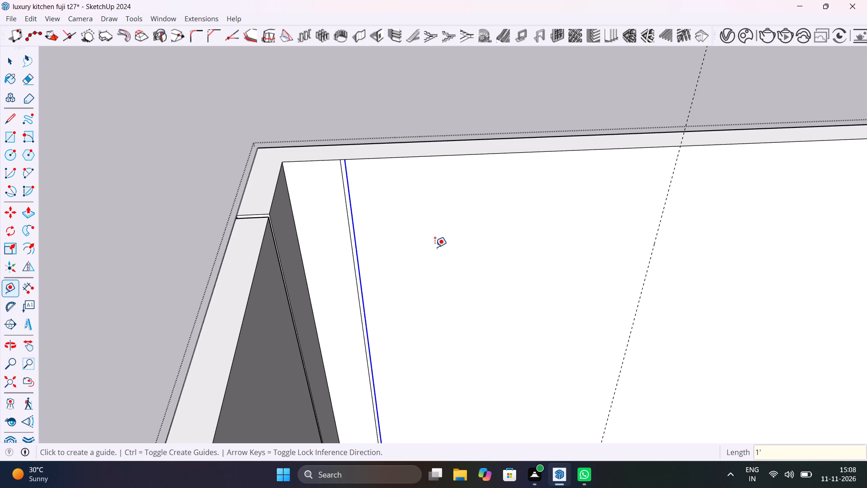
# Copy both edges of the groove nearest the inner corner along the return panel, aligning the corner-side edge with the 1' guide.
pyautogui.scroll(-13, 436, 245)
pyautogui.press('space')
pyautogui.scroll(8, 412, 227)
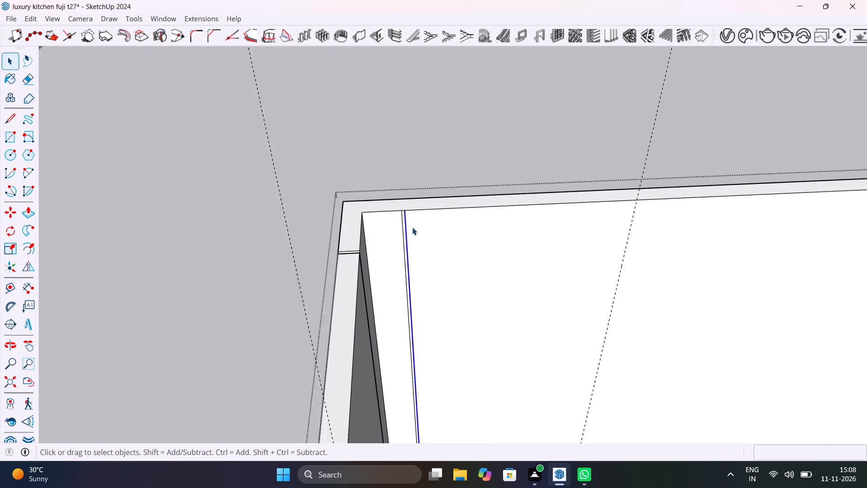
pyautogui.scroll(7, 412, 227)
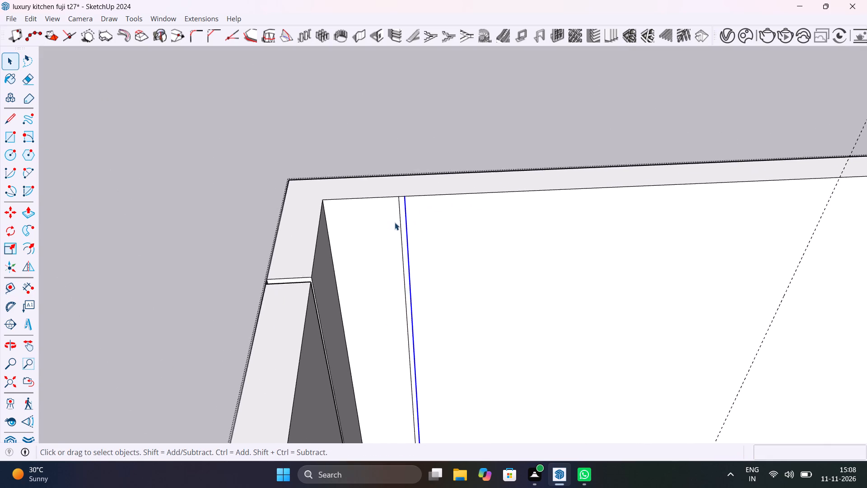
pyautogui.keyDown('shift'); pyautogui.click(401, 217); pyautogui.keyUp('shift')
pyautogui.press('m')
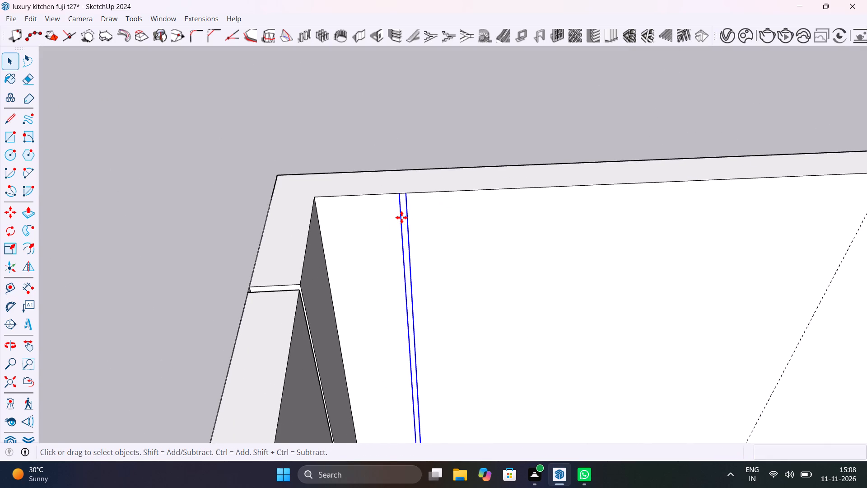
pyautogui.click(399, 193)
pyautogui.scroll(-6, 646, 200)
pyautogui.keyDown('shift'); pyautogui.moveTo(651, 203); pyautogui.dragTo(318, 174, button='middle'); pyautogui.keyUp('shift')
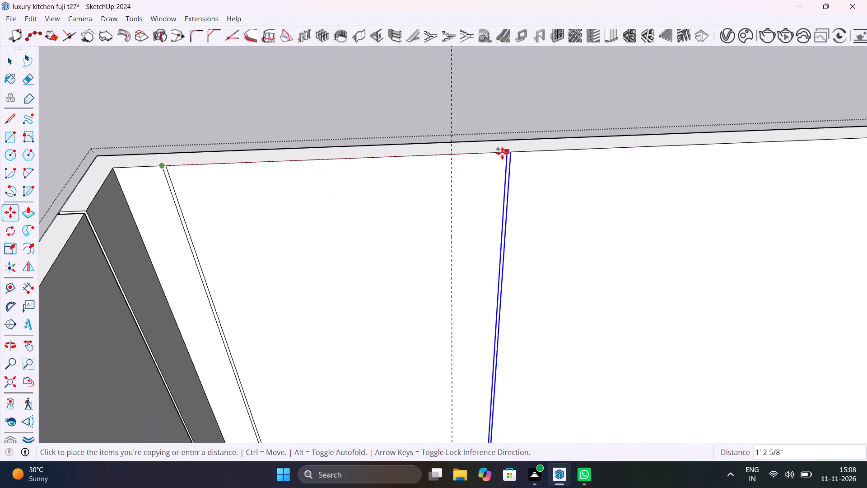
pyautogui.scroll(6, 460, 160)
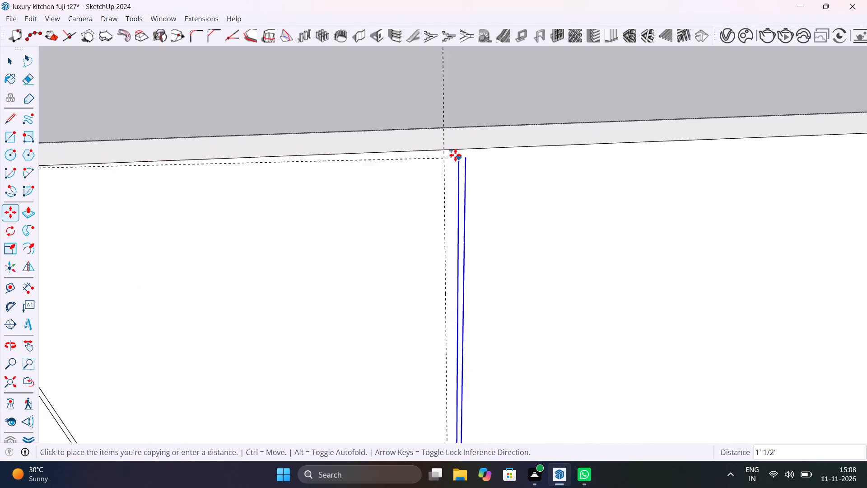
pyautogui.click(445, 153)
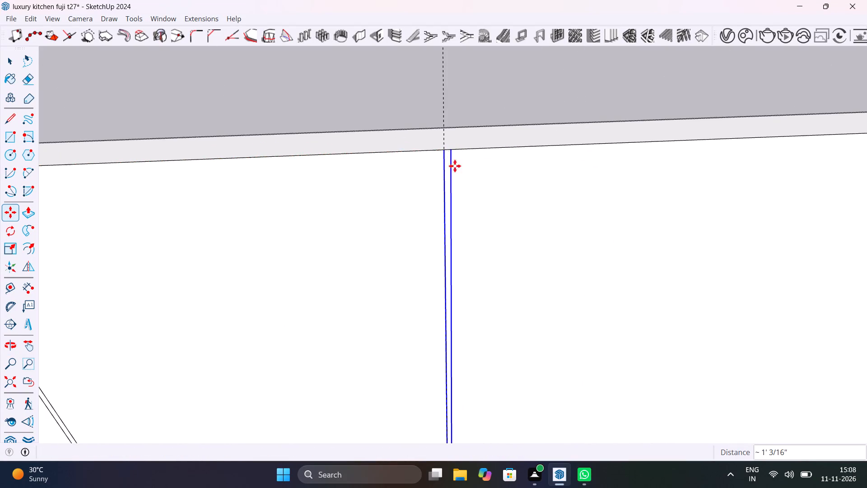
# Place a vertical guide 1' from the outer edge of the second groove, farther along the return panel's face.
pyautogui.scroll(-18, 471, 181)
pyautogui.scroll(-6, 471, 181)
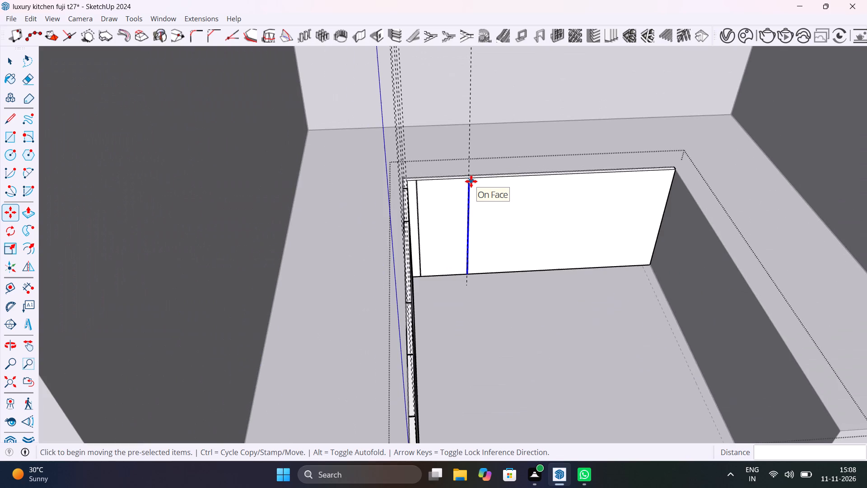
pyautogui.scroll(5, 478, 216)
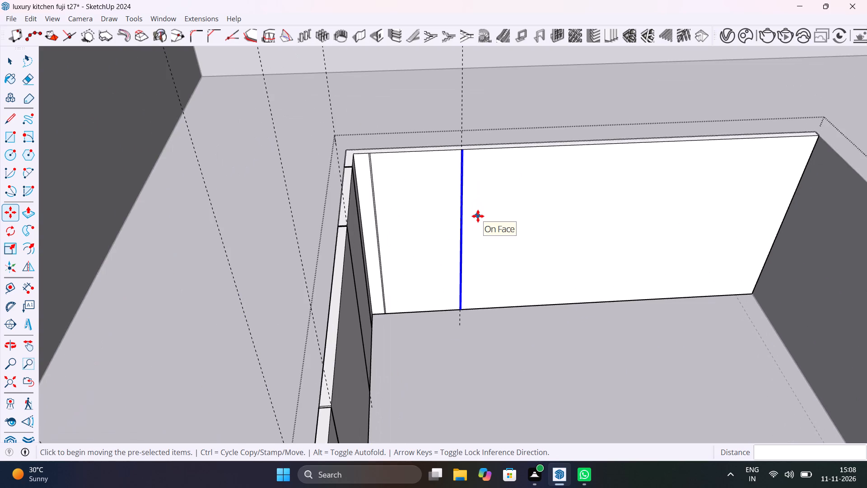
pyautogui.scroll(2, 478, 216)
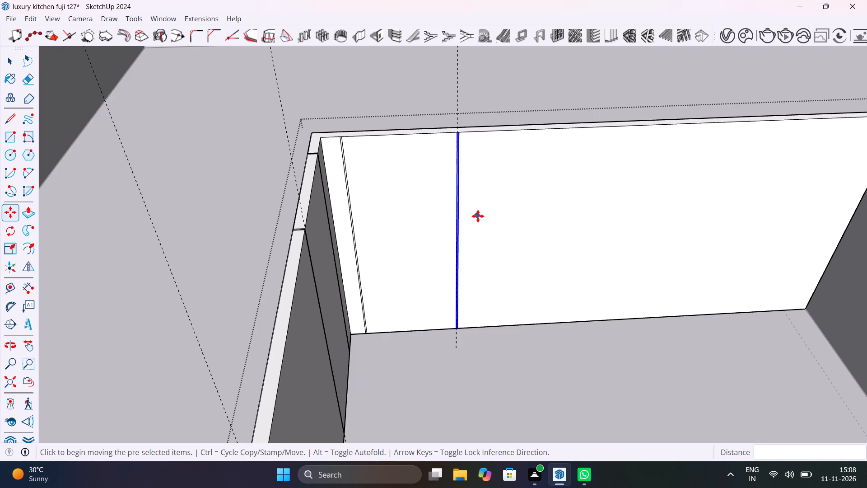
pyautogui.press('t')
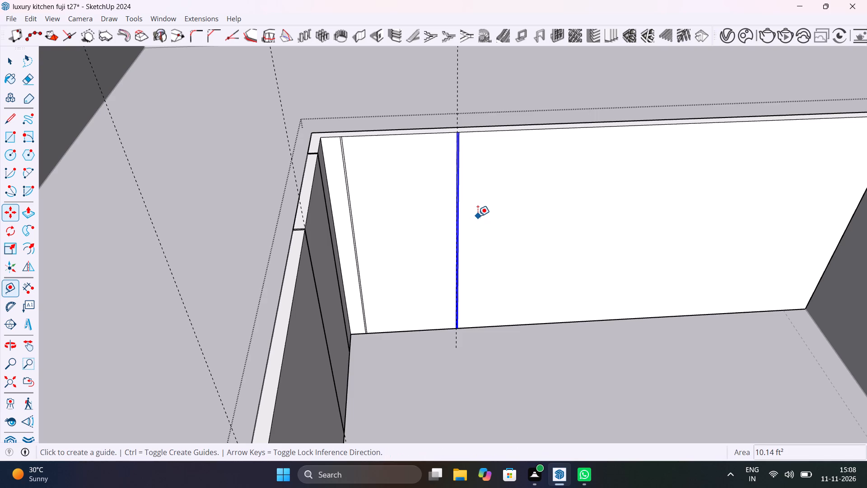
pyautogui.scroll(9, 477, 216)
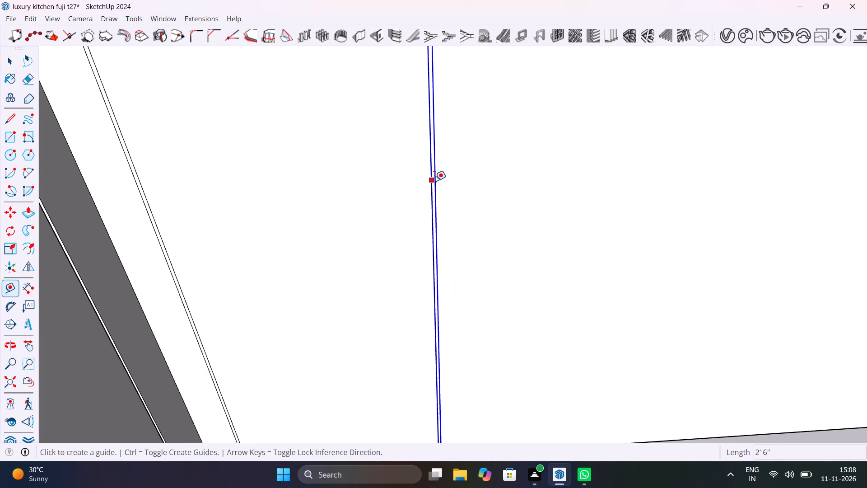
pyautogui.click(436, 182)
pyautogui.write("1'")
pyautogui.press('Return')
# Copy the second groove's two edges from the top endpoint of its corner-side edge to the new 1' guide, forming a third groove.
pyautogui.scroll(-8, 466, 180)
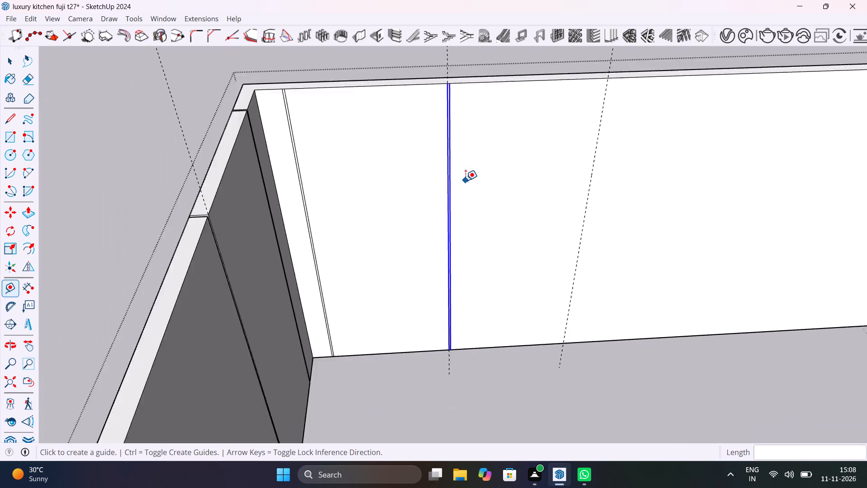
pyautogui.scroll(-10, 466, 180)
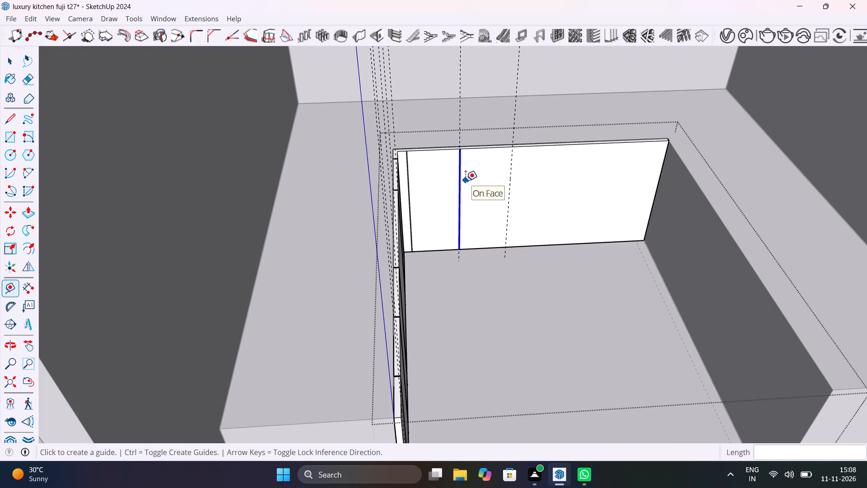
pyautogui.scroll(14, 514, 161)
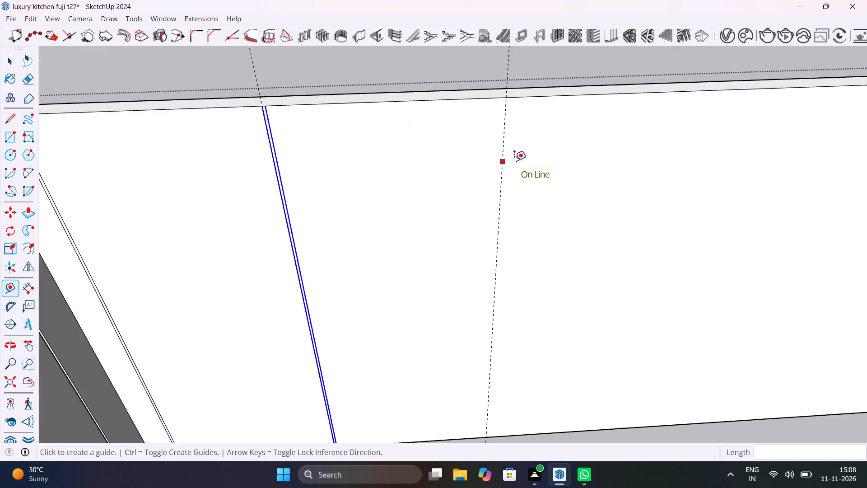
pyautogui.scroll(1, 514, 161)
pyautogui.press('space')
pyautogui.scroll(6, 224, 99)
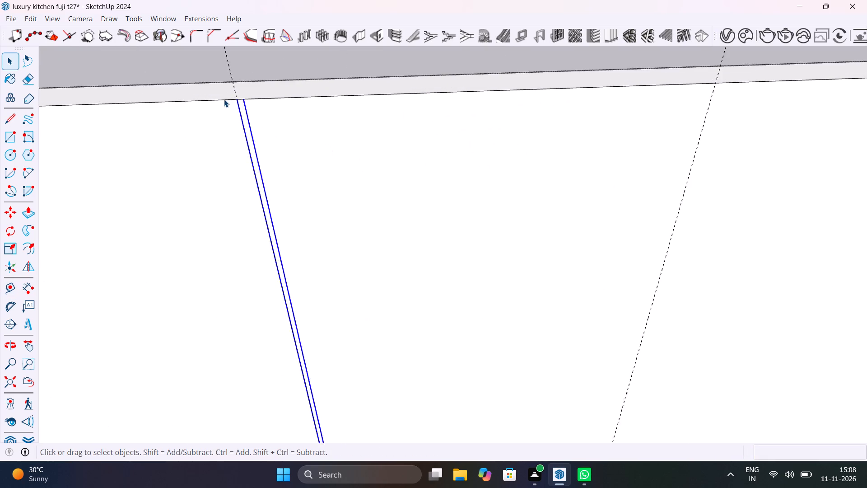
pyautogui.scroll(5, 224, 99)
pyautogui.press('m')
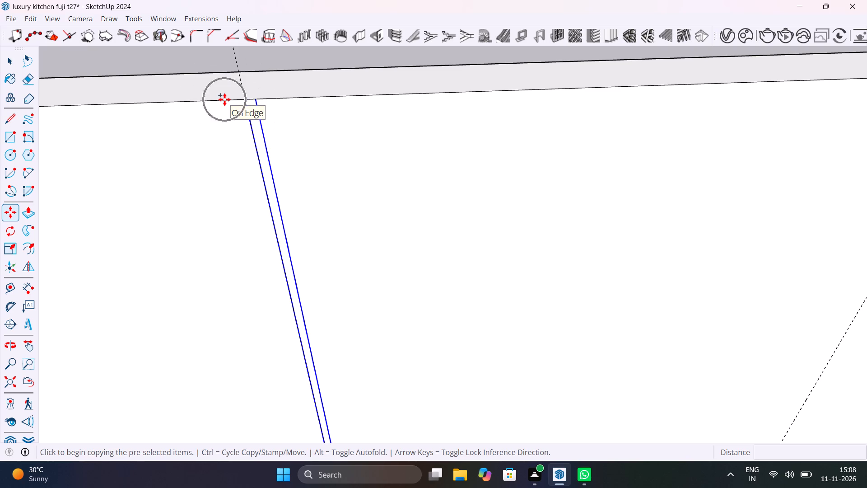
pyautogui.click(247, 100)
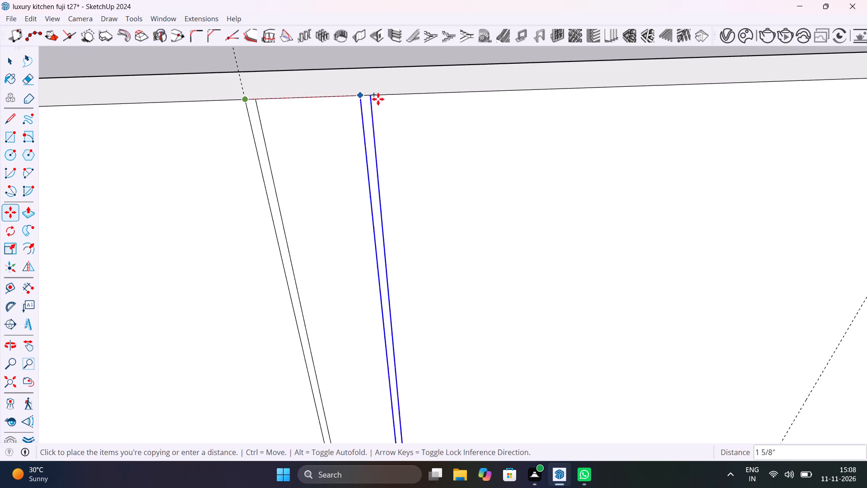
pyautogui.scroll(-14, 378, 99)
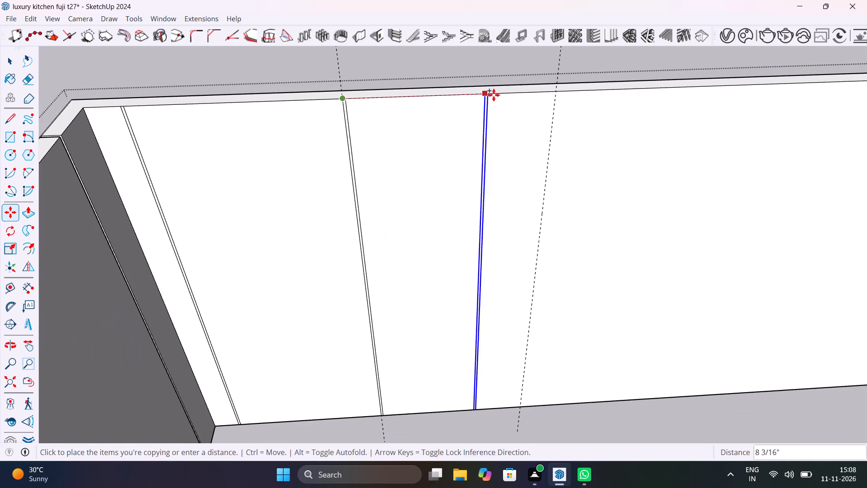
pyautogui.click(559, 93)
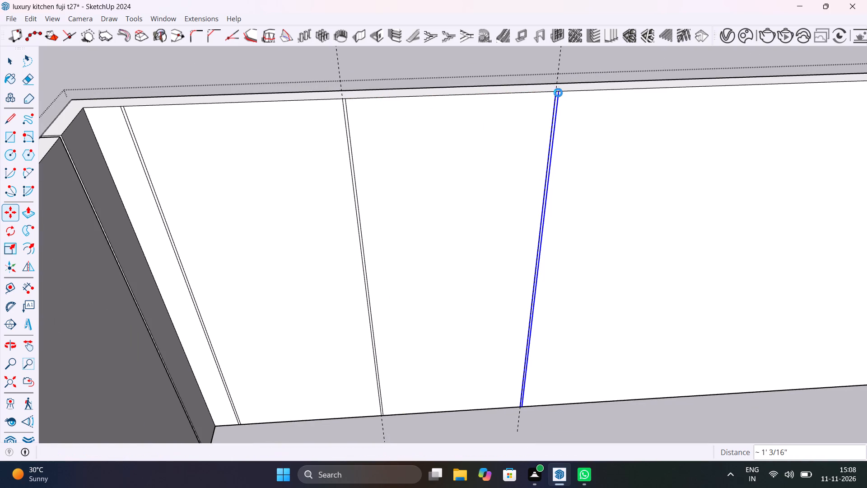
# Place a vertical guide 2' from the third groove's outer edge, toward the far end of the return panel.
pyautogui.scroll(13, 558, 93)
pyautogui.scroll(-17, 558, 93)
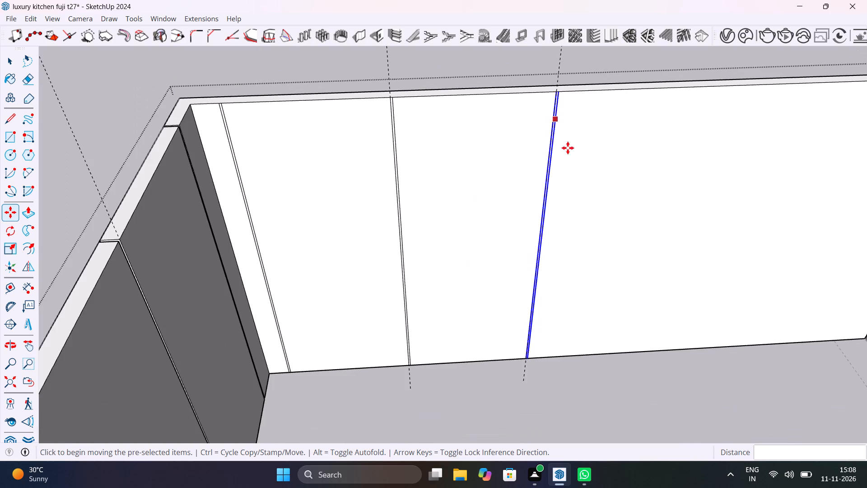
pyautogui.moveTo(607, 196); pyautogui.dragTo(419, 172, button='middle')
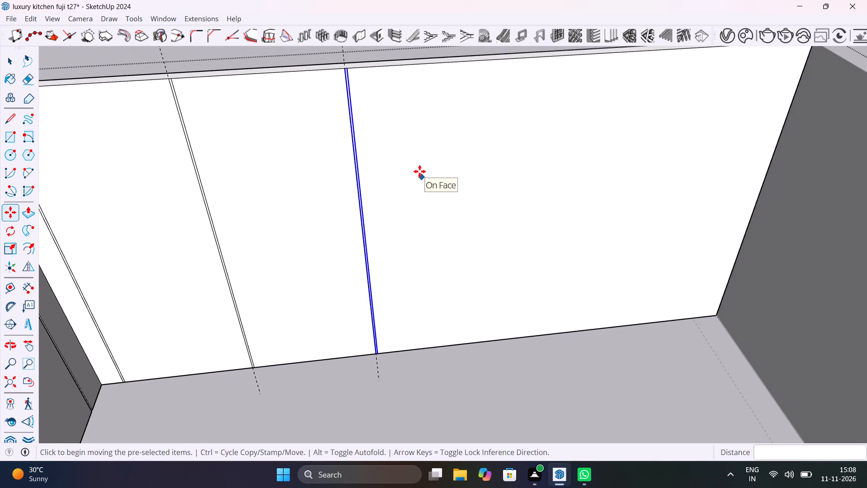
pyautogui.press('t')
pyautogui.scroll(5, 369, 202)
pyautogui.click(360, 215)
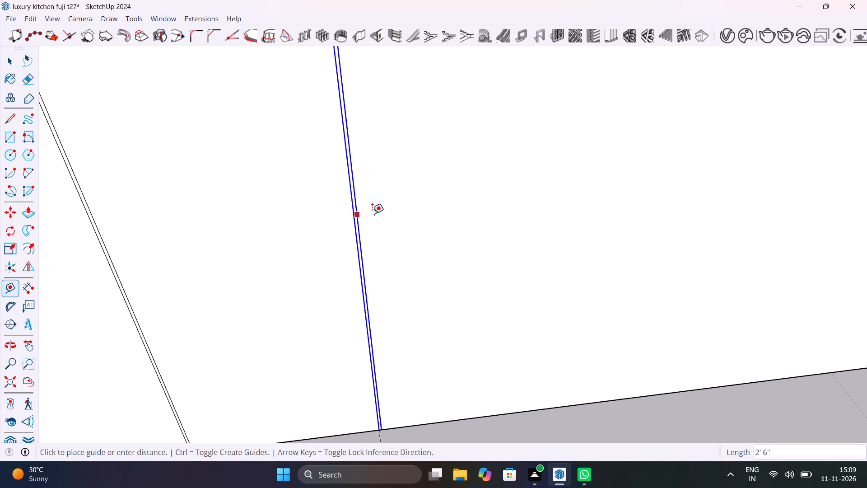
pyautogui.write("2'")
pyautogui.press('Return')
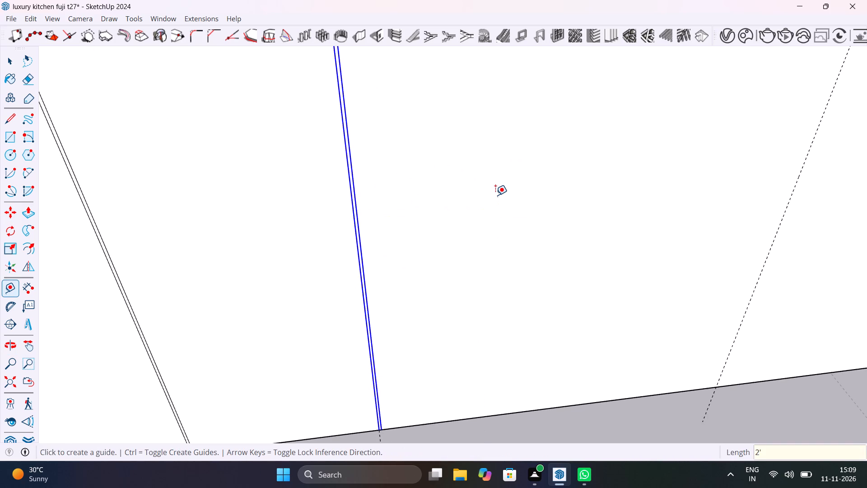
# Copy the third groove's two edges from the top endpoint of its corner-side edge to the 2' guide, forming a fourth groove.
pyautogui.scroll(-14, 495, 195)
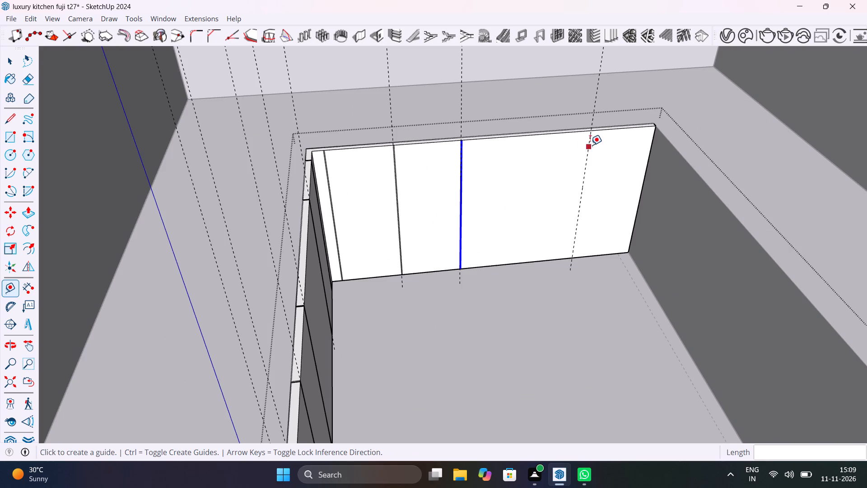
pyautogui.scroll(11, 594, 143)
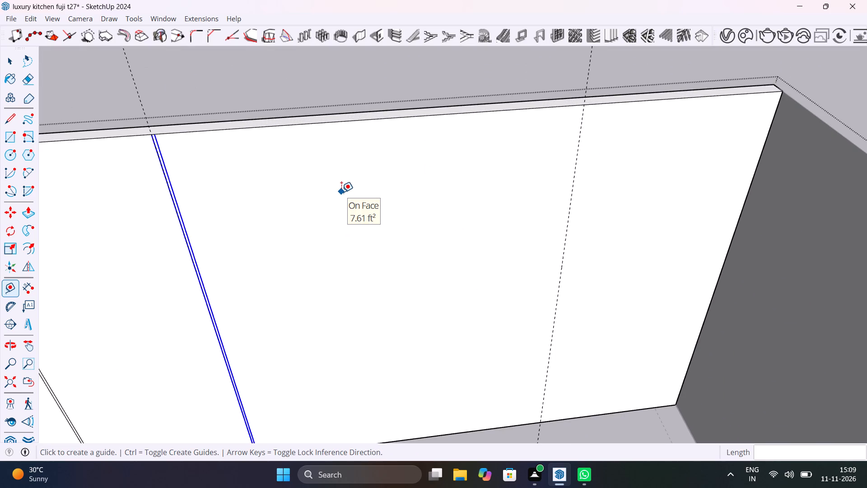
pyautogui.press('space')
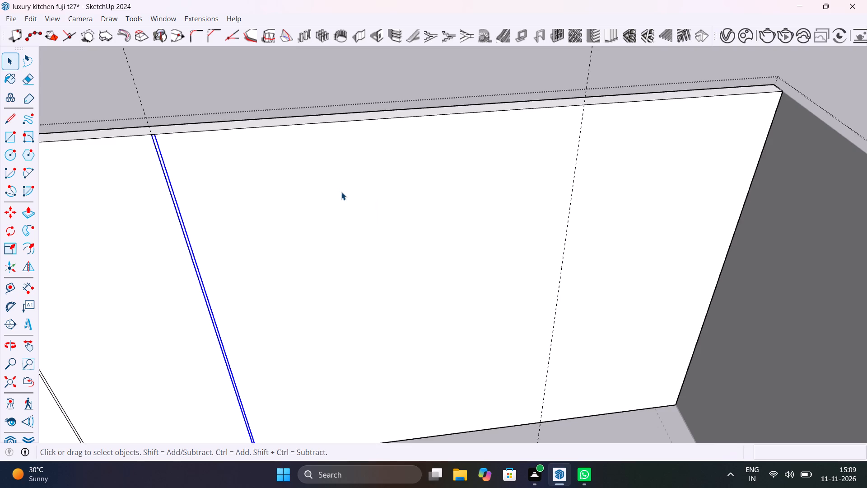
pyautogui.press('m')
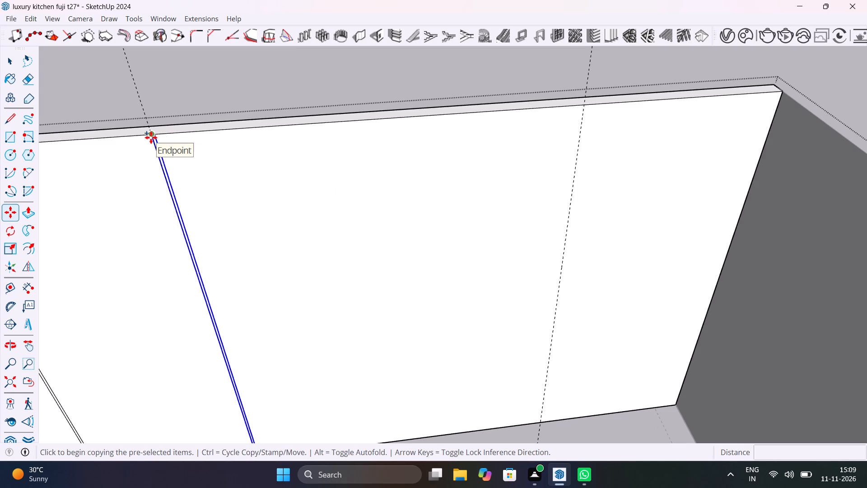
pyautogui.scroll(12, 151, 137)
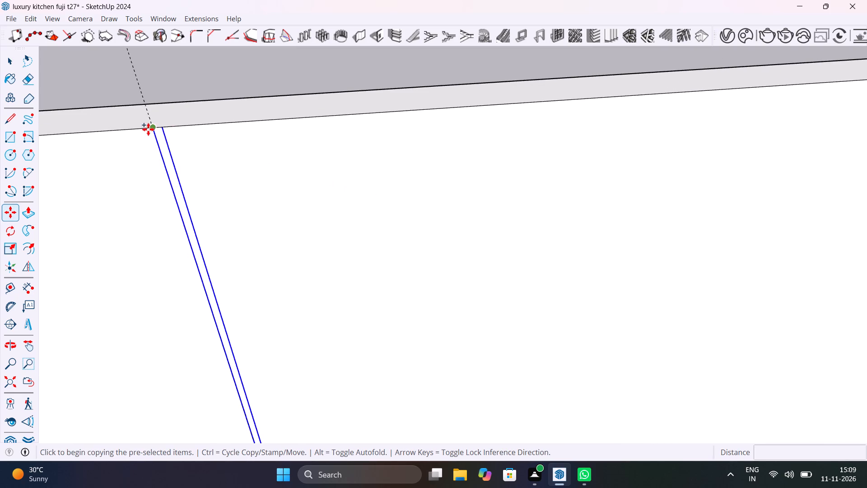
pyautogui.click(151, 128)
pyautogui.scroll(-14, 316, 145)
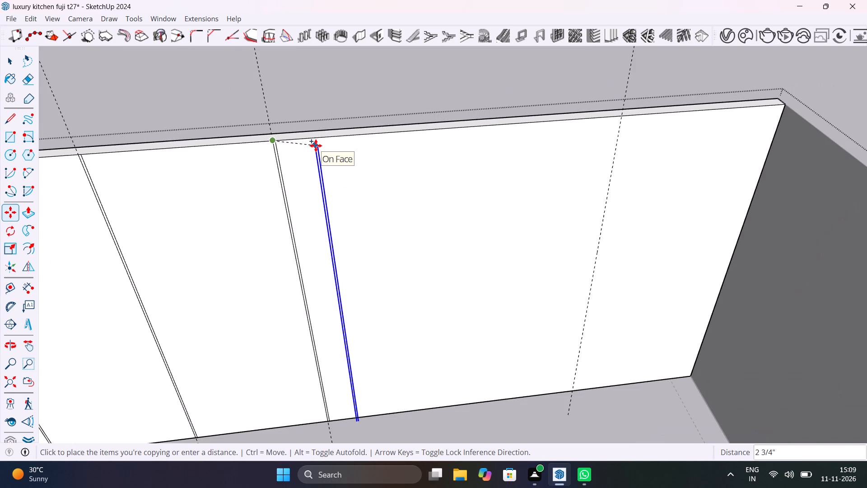
pyautogui.scroll(2, 629, 126)
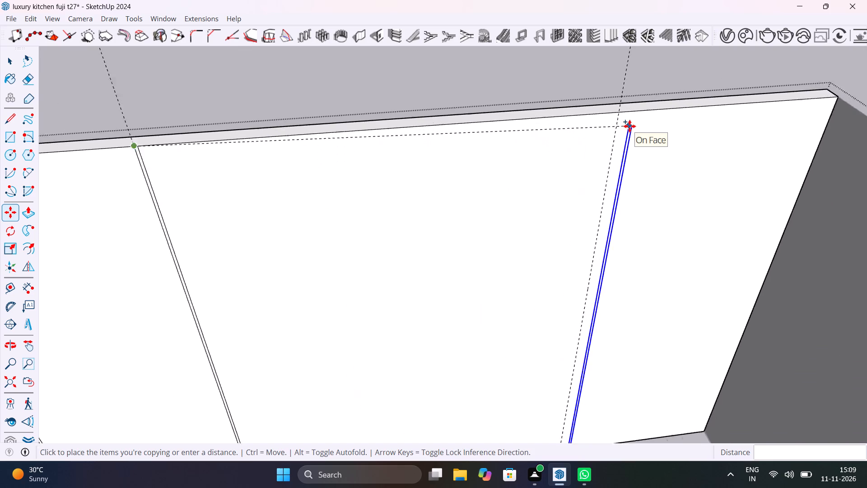
pyautogui.scroll(12, 629, 126)
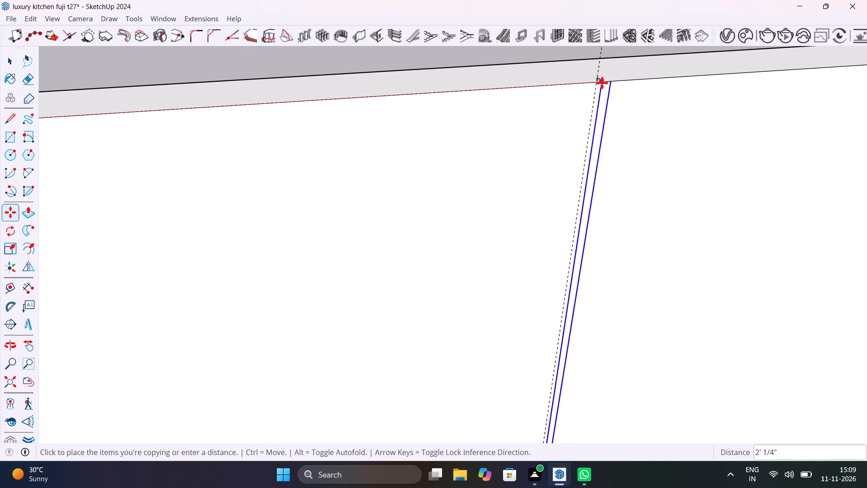
pyautogui.scroll(12, 598, 84)
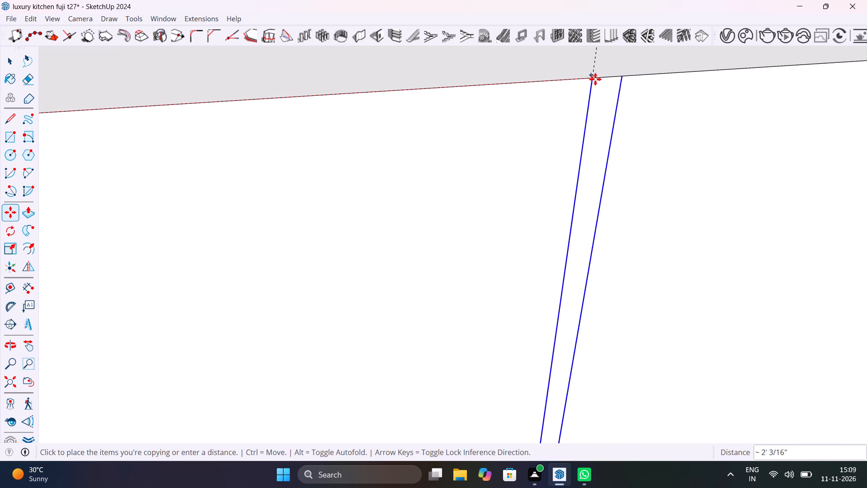
pyautogui.click(595, 80)
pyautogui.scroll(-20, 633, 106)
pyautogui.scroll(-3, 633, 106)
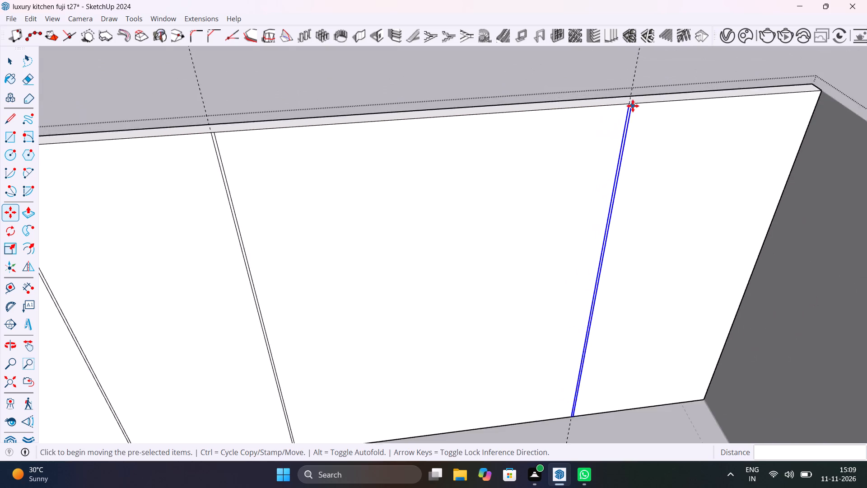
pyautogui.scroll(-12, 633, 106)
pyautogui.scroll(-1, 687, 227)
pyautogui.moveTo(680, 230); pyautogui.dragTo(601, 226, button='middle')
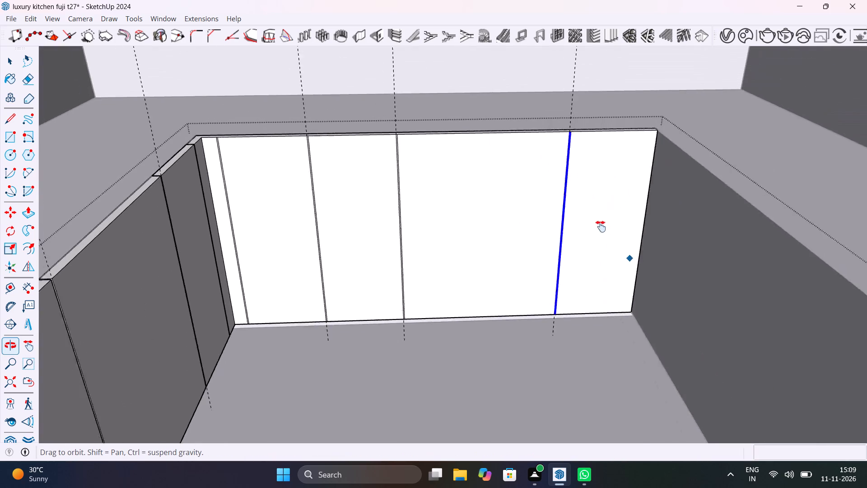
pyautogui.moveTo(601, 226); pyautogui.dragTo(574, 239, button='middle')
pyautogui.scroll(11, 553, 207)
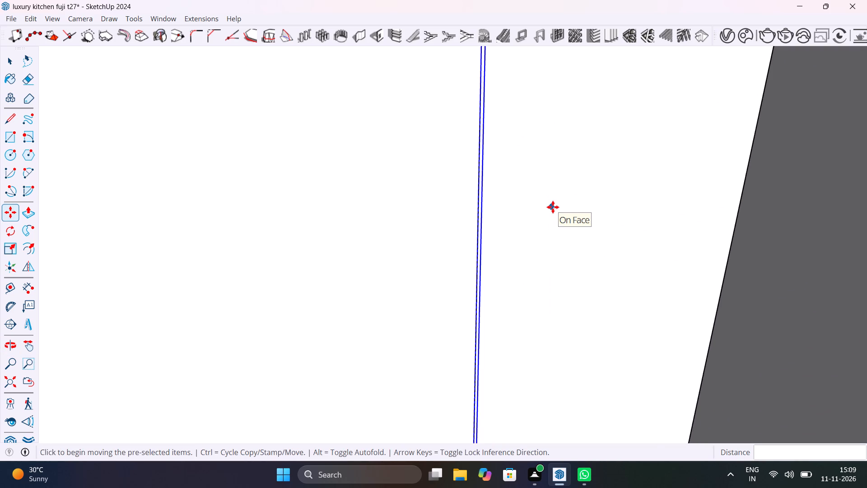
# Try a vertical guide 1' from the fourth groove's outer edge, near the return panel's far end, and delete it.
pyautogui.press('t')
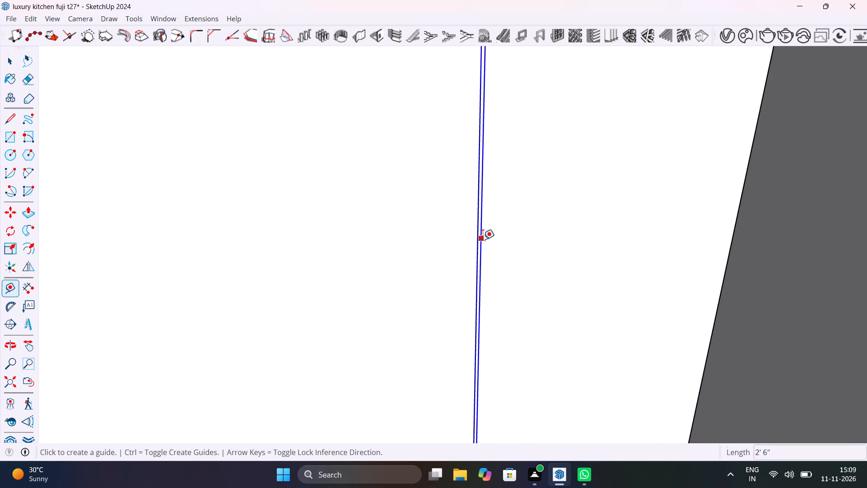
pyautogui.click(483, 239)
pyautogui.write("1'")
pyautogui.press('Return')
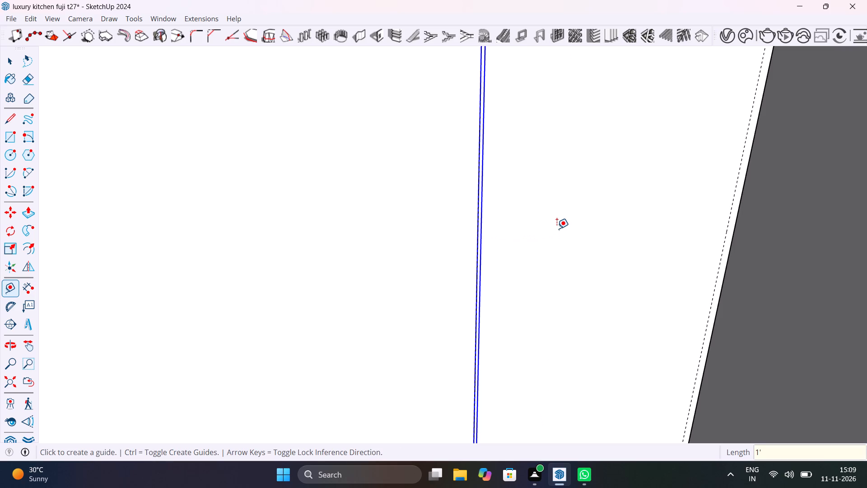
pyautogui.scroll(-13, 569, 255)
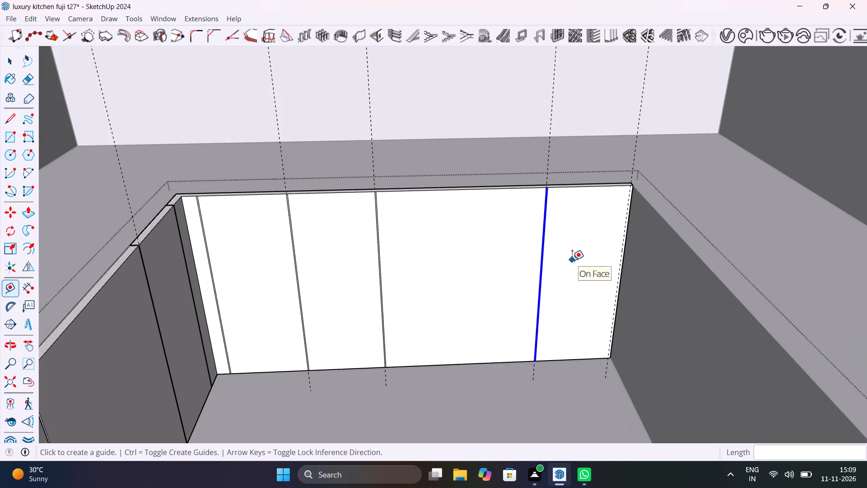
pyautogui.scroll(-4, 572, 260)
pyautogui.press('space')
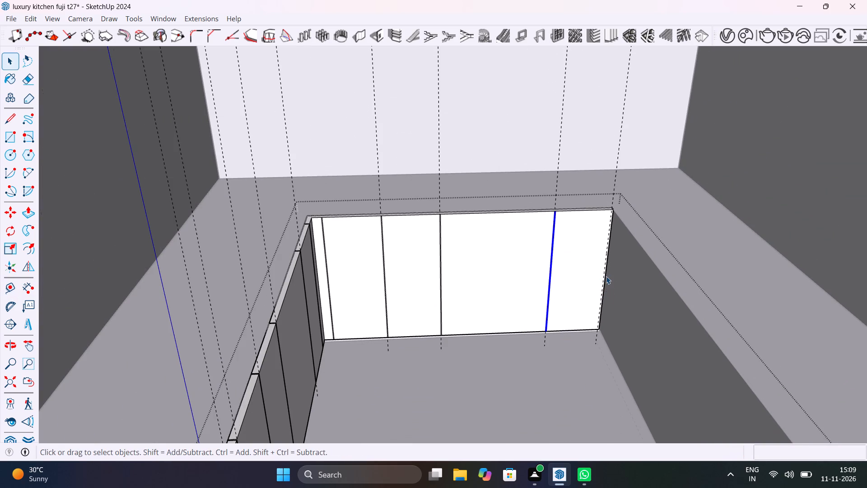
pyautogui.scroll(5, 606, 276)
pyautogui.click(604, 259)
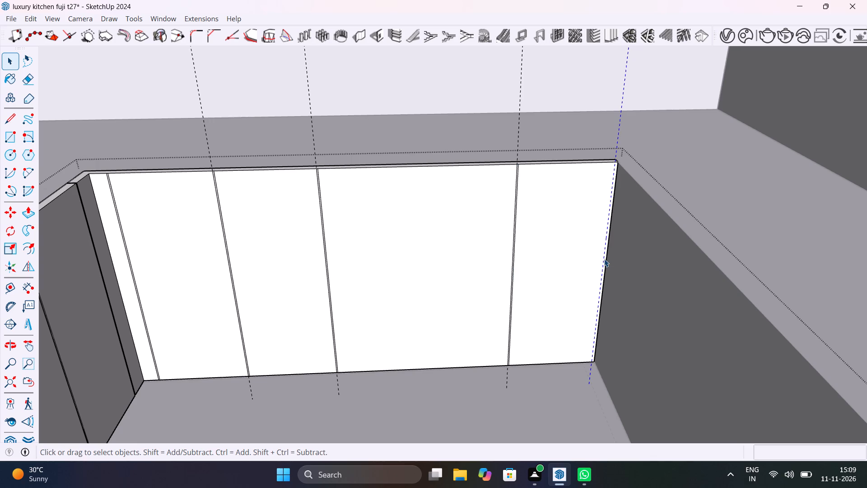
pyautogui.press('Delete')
# Copy the return panel's far vertical end edge 4" inward along its face.
pyautogui.scroll(5, 604, 259)
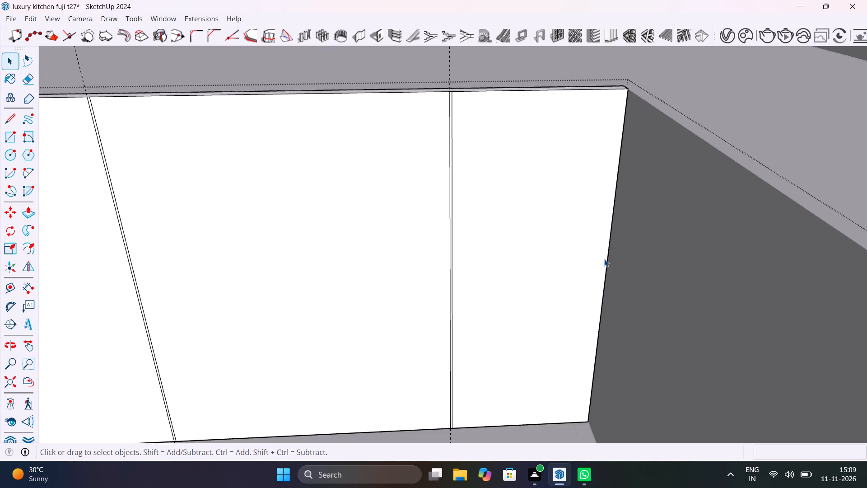
pyautogui.scroll(1, 604, 259)
pyautogui.moveTo(604, 259); pyautogui.dragTo(639, 286, button='middle')
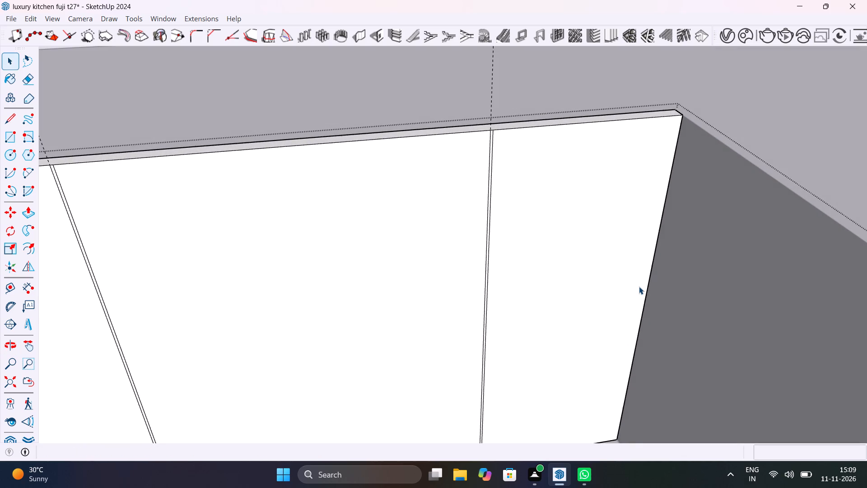
pyautogui.click(667, 193)
pyautogui.press('m')
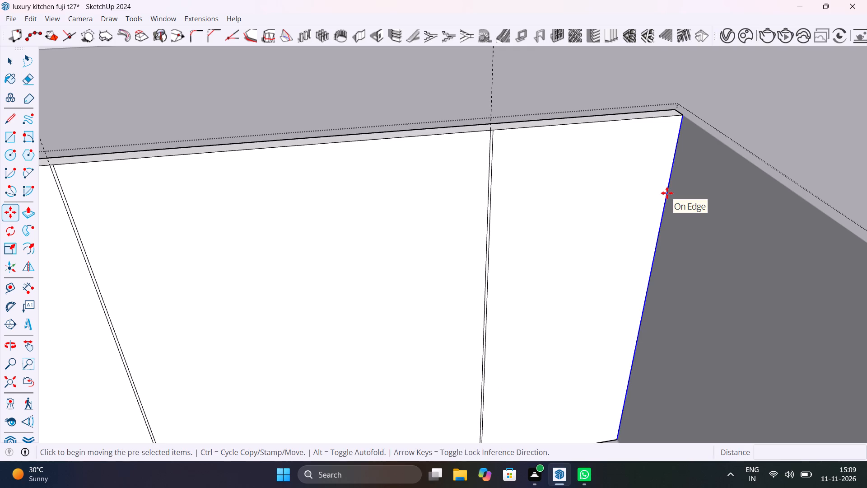
pyautogui.click(684, 120)
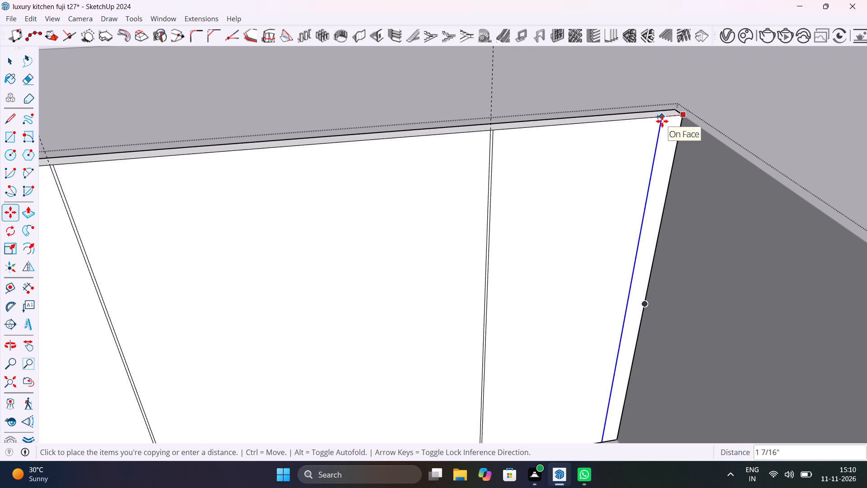
pyautogui.press('4')
pyautogui.hotkey('shift', '"')
pyautogui.press('Return')
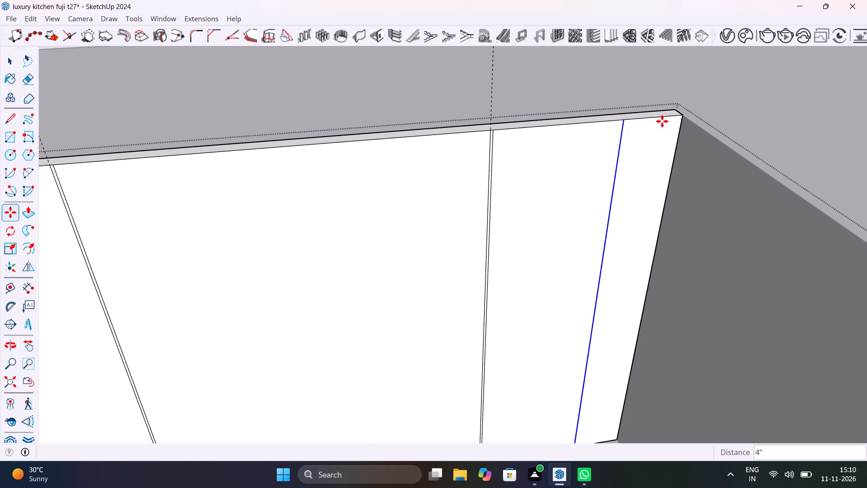
pyautogui.press('space')
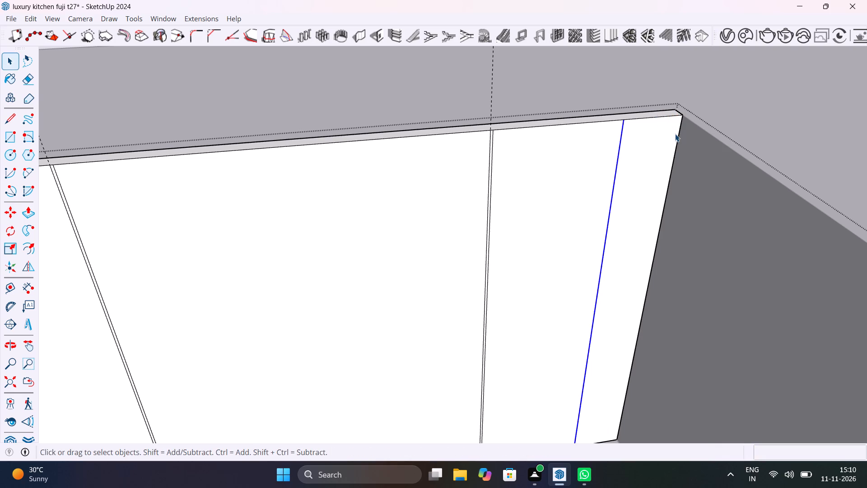
# Copy the return panel's far vertical end edge 1" inward along its face.
pyautogui.scroll(4, 675, 134)
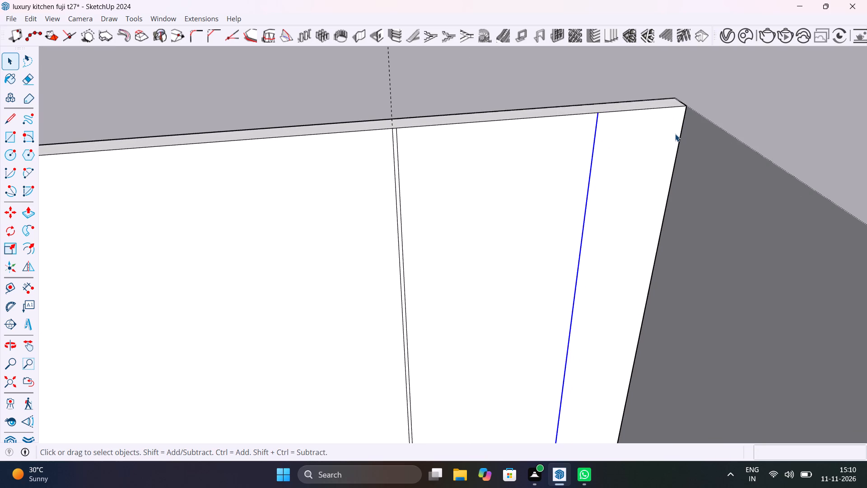
pyautogui.press('t')
pyautogui.press('space')
pyautogui.click(679, 142)
pyautogui.press('m')
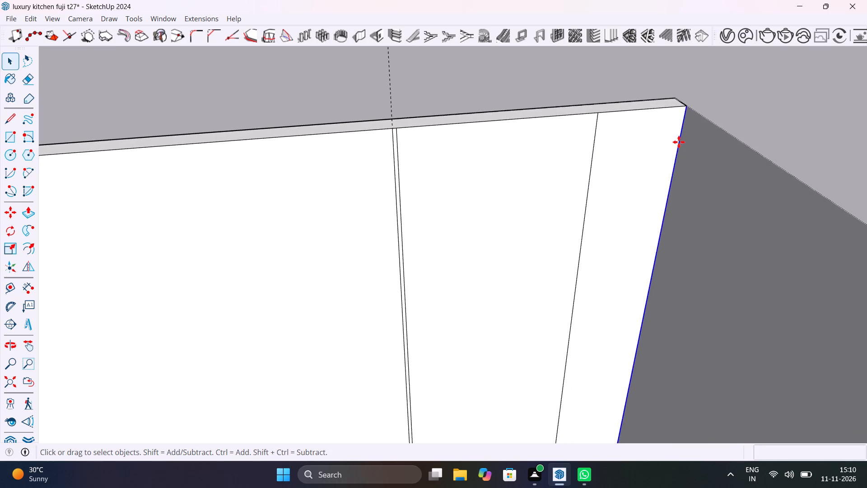
pyautogui.click(685, 107)
pyautogui.write('1"')
pyautogui.press('Return')
pyautogui.press('space')
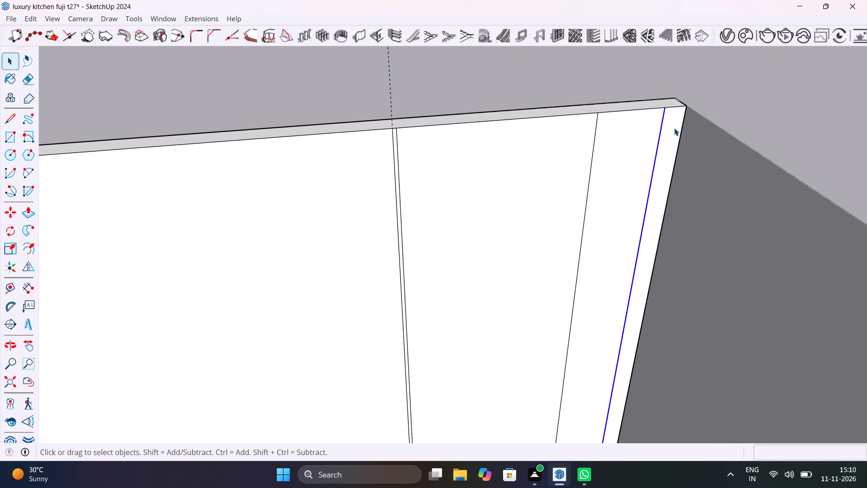
# Pull the 1" strip at the return panel's far end out 5' 11" to the open end of the adjoining counter.
pyautogui.click(674, 128)
pyautogui.press('p')
pyautogui.click(674, 128)
pyautogui.scroll(-5, 716, 185)
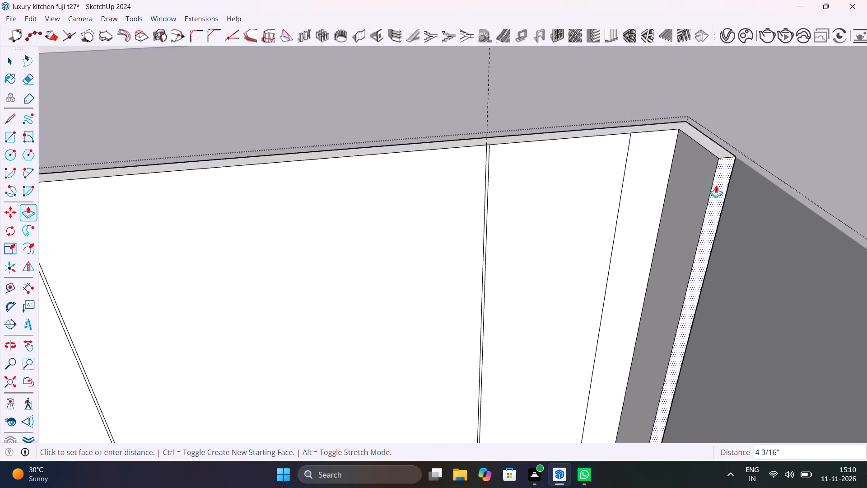
pyautogui.scroll(-20, 716, 185)
pyautogui.scroll(-7, 716, 185)
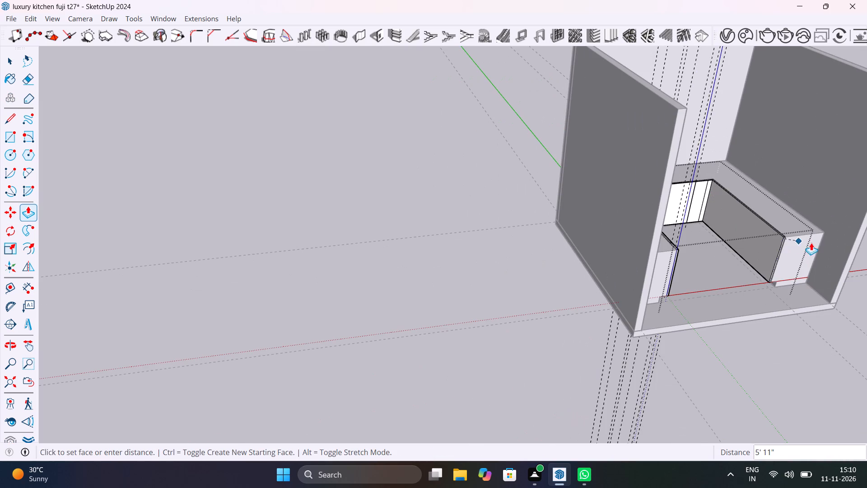
pyautogui.scroll(10, 788, 235)
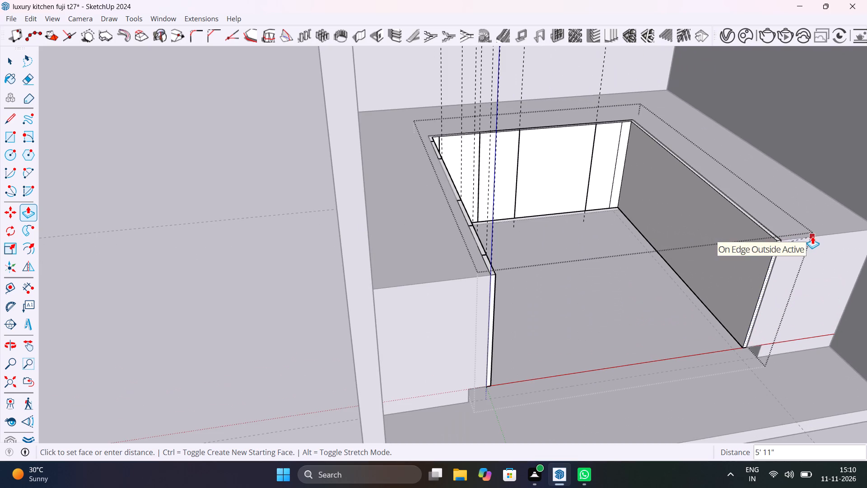
pyautogui.click(802, 242)
pyautogui.press('space')
# Copy the vertical line beside the new side panel 4 mm toward the fourth groove, forming a fifth groove outline.
pyautogui.scroll(11, 625, 127)
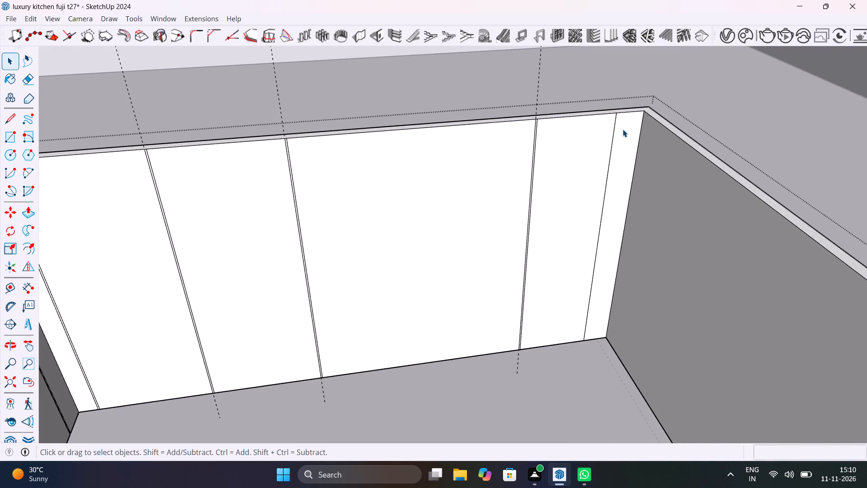
pyautogui.scroll(5, 622, 129)
pyautogui.moveTo(622, 128); pyautogui.dragTo(586, 133, button='middle')
pyautogui.scroll(5, 596, 142)
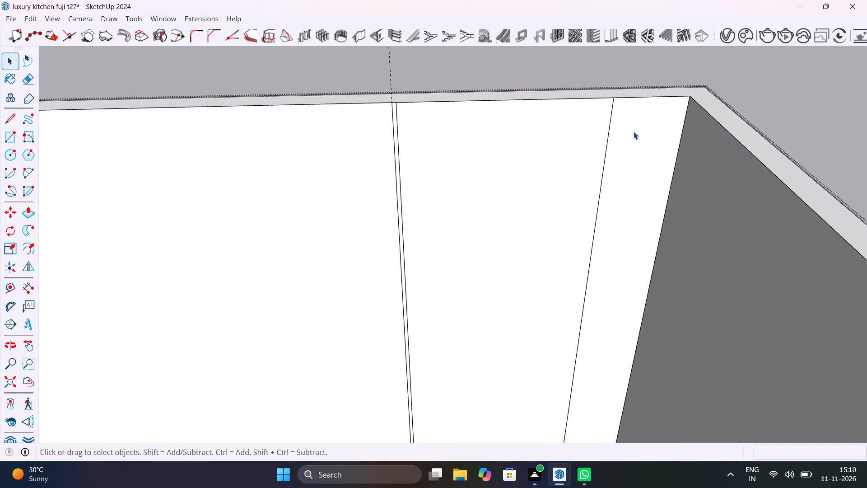
pyautogui.scroll(3, 634, 131)
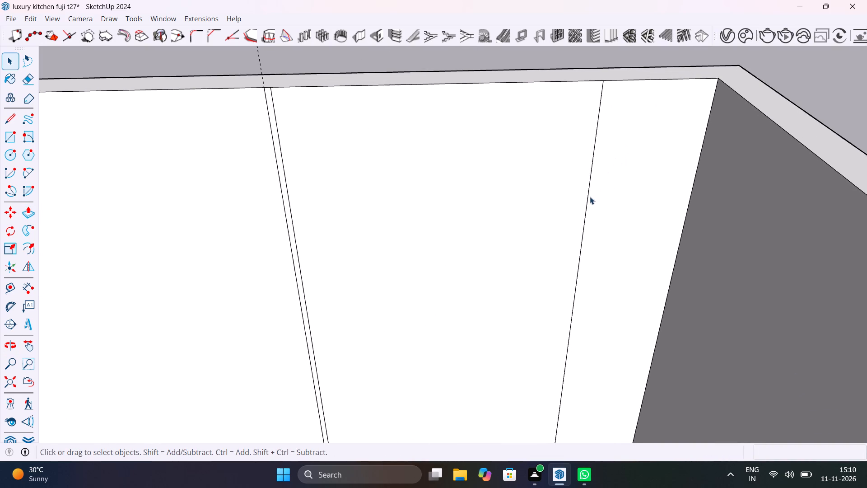
pyautogui.click(587, 205)
pyautogui.press('m')
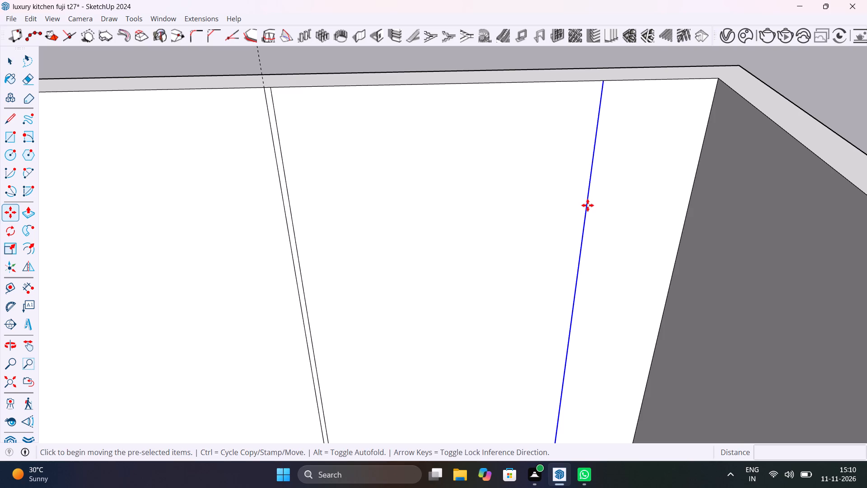
pyautogui.click(604, 83)
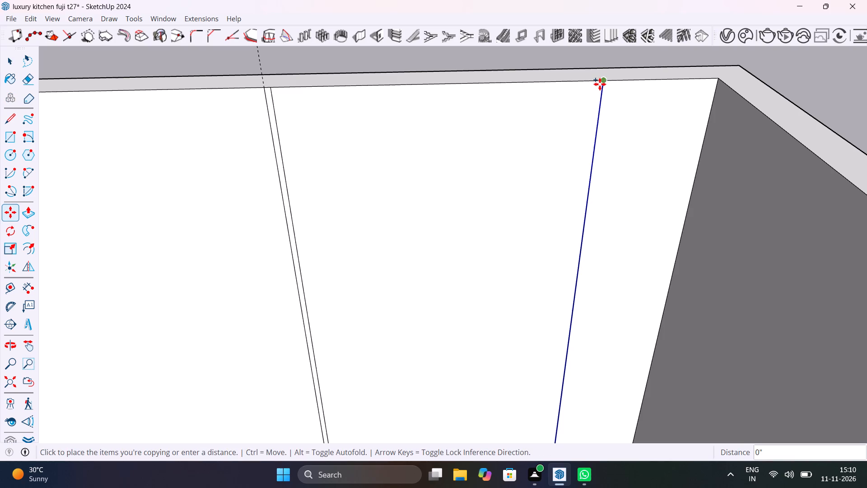
pyautogui.press('4')
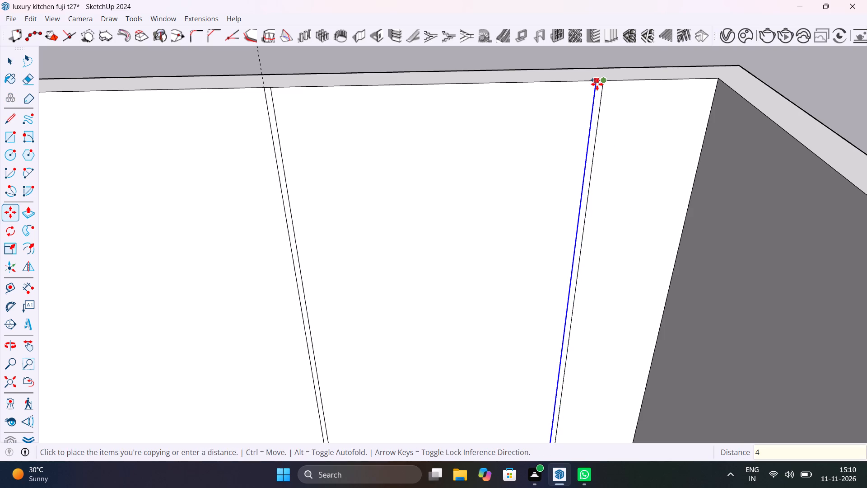
pyautogui.write('mm')
pyautogui.press('Return')
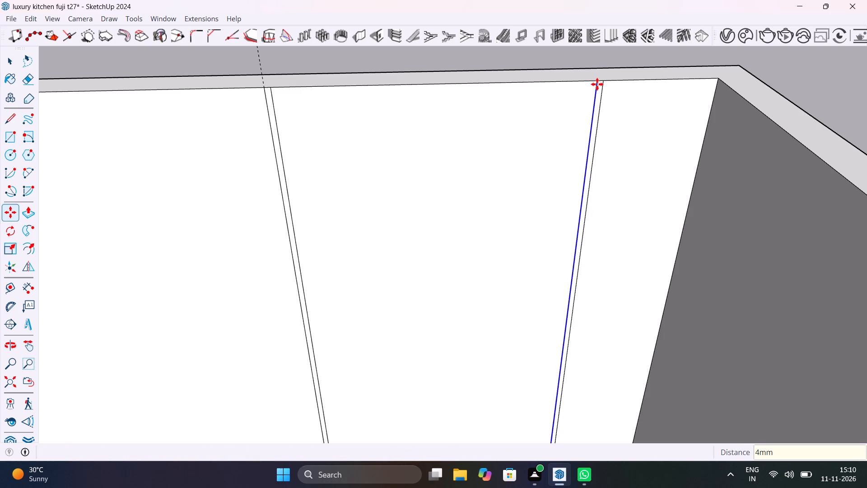
pyautogui.press('space')
# Push the fifth groove's 4 mm strip 1" deep, through the return panel's thickness.
pyautogui.scroll(8, 594, 88)
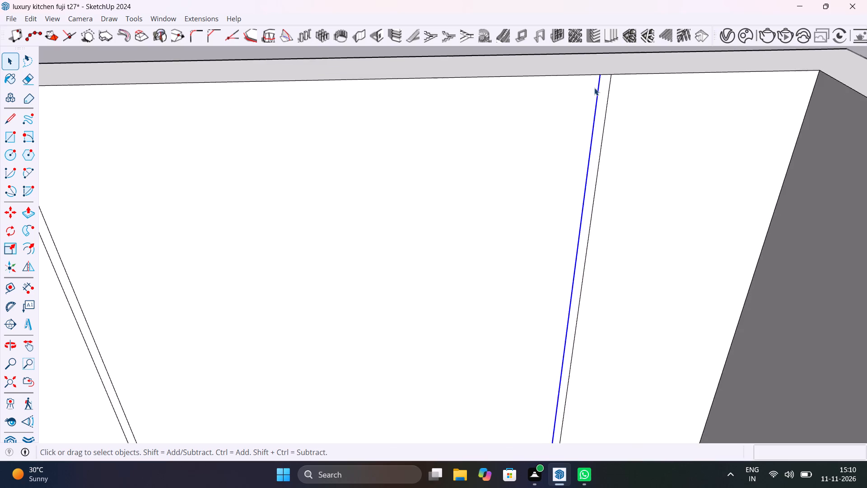
pyautogui.scroll(2, 594, 88)
pyautogui.moveTo(614, 99); pyautogui.dragTo(629, 123, button='middle')
pyautogui.click(604, 111)
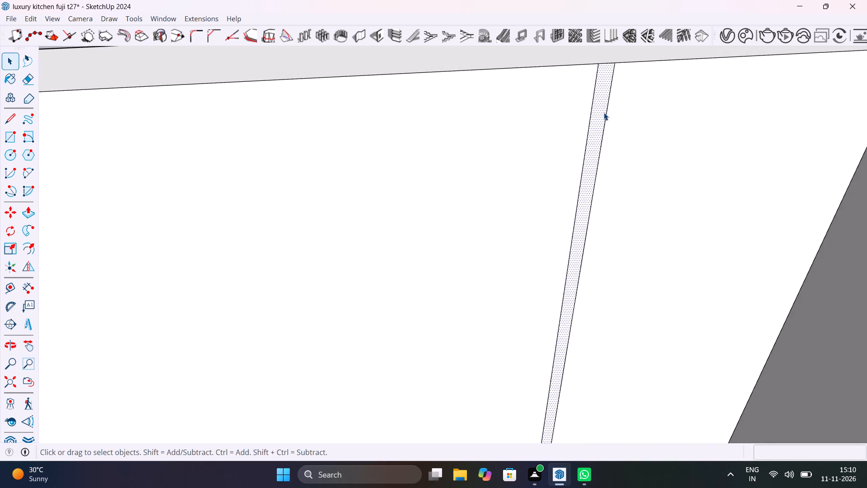
pyautogui.scroll(-18, 604, 113)
pyautogui.press('p')
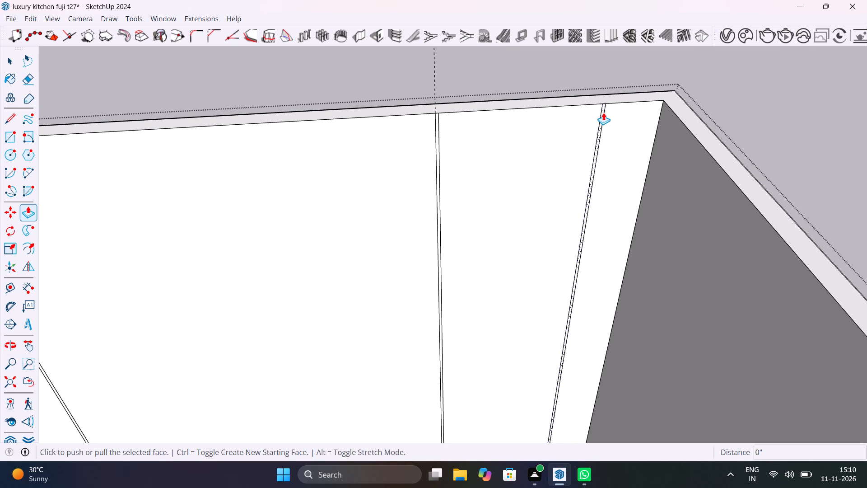
pyautogui.scroll(5, 603, 113)
pyautogui.press('space')
pyautogui.click(588, 141)
pyautogui.scroll(-10, 586, 142)
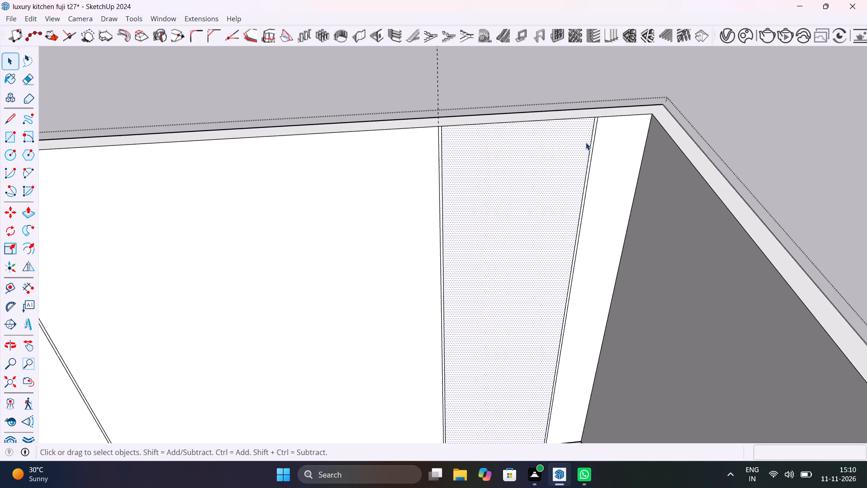
pyautogui.scroll(-2, 586, 142)
pyautogui.click(688, 47)
pyautogui.doubleClick(569, 168)
pyautogui.scroll(4, 569, 168)
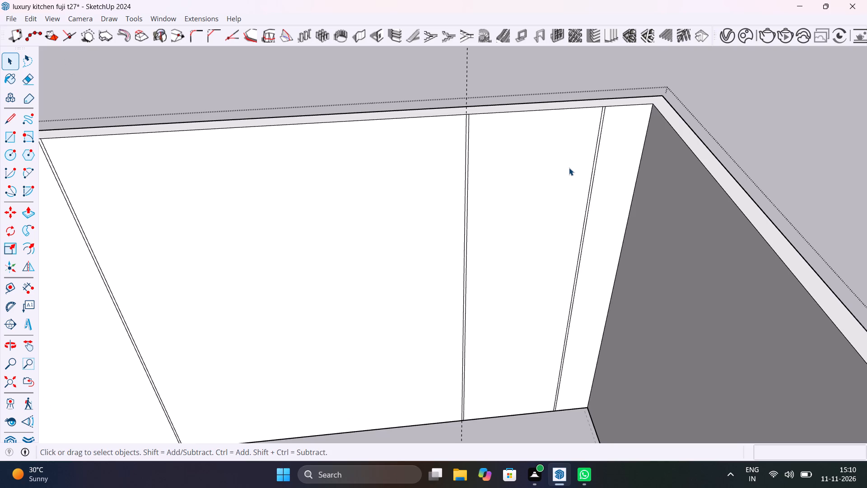
pyautogui.press('p')
pyautogui.scroll(11, 602, 117)
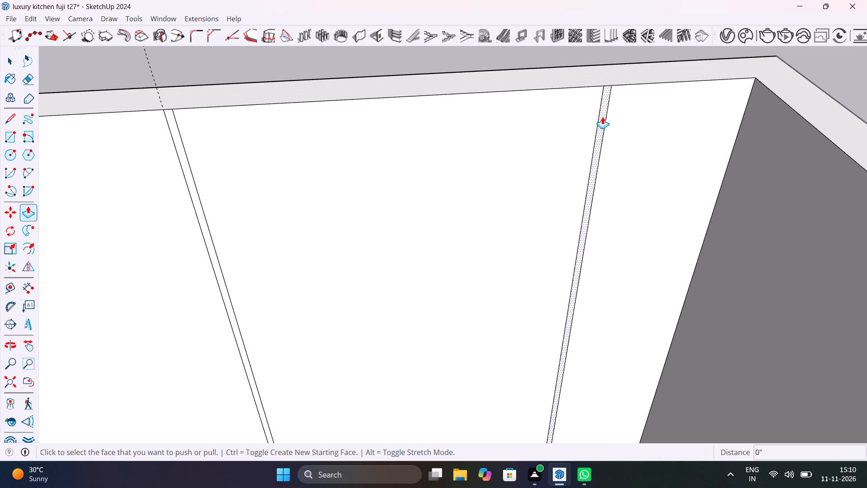
pyautogui.click(602, 117)
pyautogui.click(566, 60)
# Push the fourth groove's strip in by the same 1" depth.
pyautogui.scroll(-4, 570, 68)
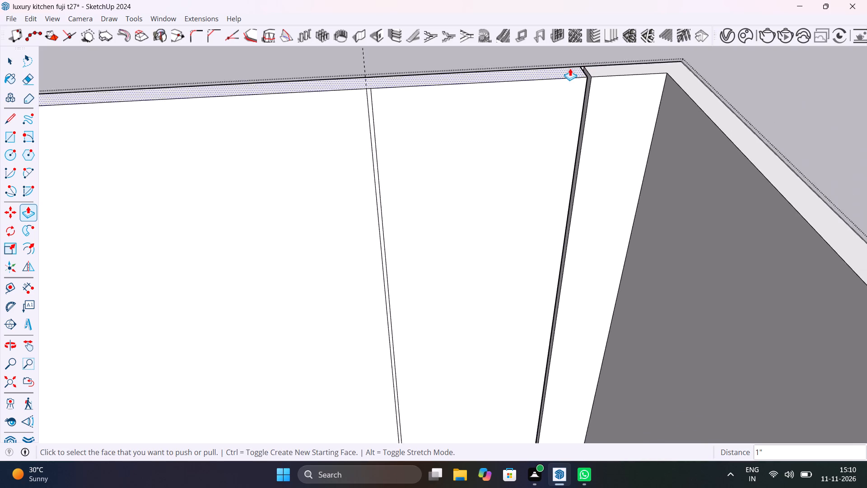
pyautogui.scroll(-6, 570, 68)
pyautogui.scroll(10, 416, 97)
pyautogui.doubleClick(423, 95)
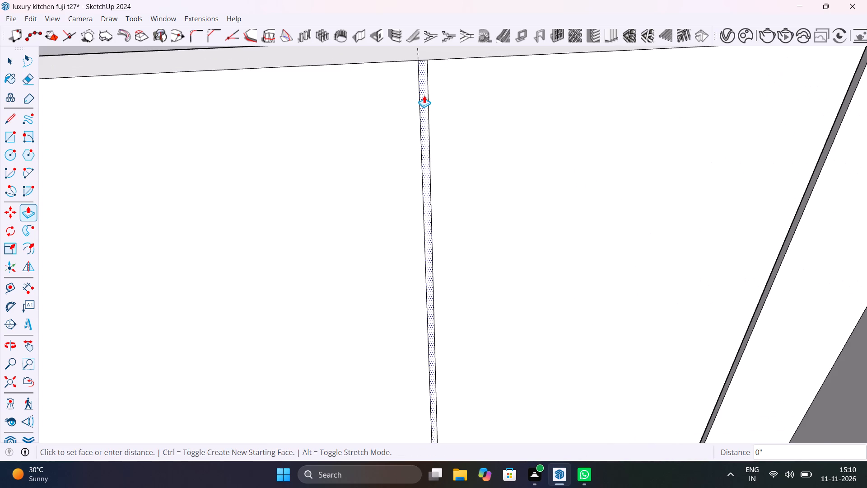
pyautogui.doubleClick(424, 95)
# Push the third groove's 4 mm strip in by the same 1" depth through the return panel.
pyautogui.scroll(-12, 424, 95)
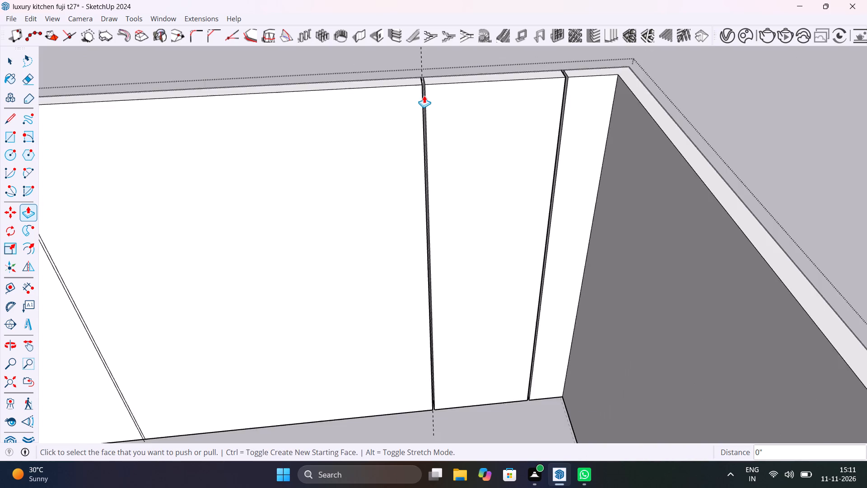
pyautogui.scroll(-6, 424, 95)
pyautogui.moveTo(235, 107); pyautogui.dragTo(677, 207, button='middle')
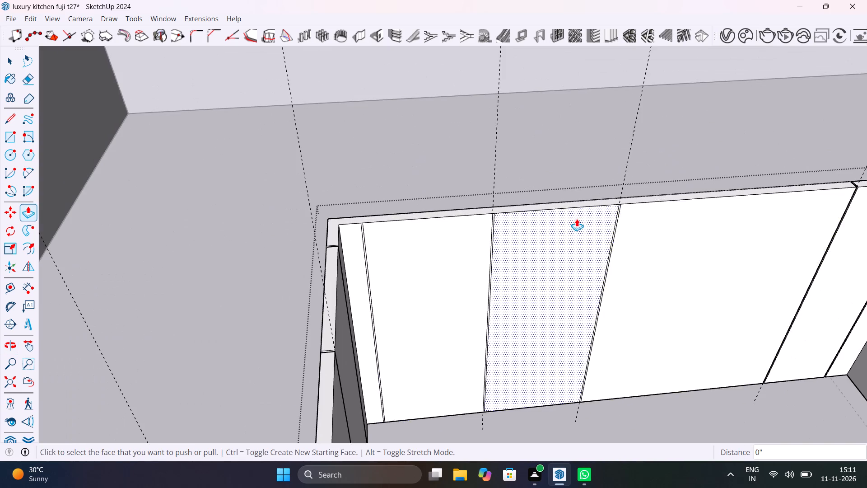
pyautogui.scroll(20, 604, 210)
pyautogui.scroll(2, 604, 210)
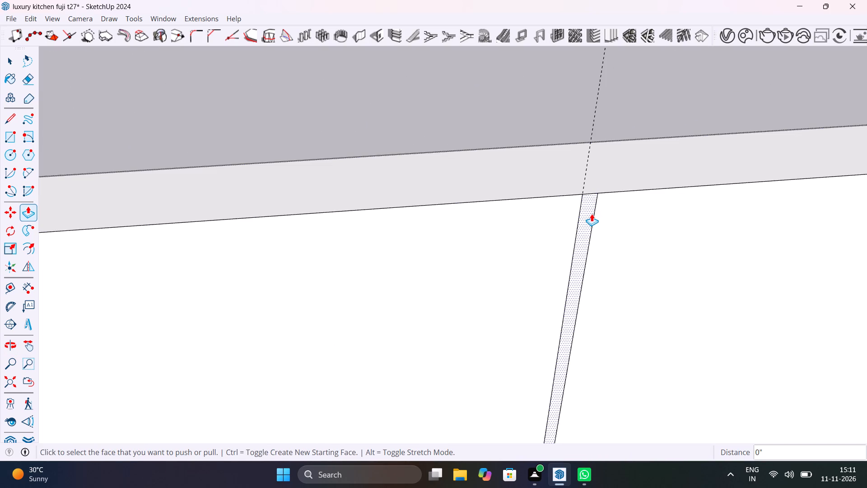
pyautogui.click(592, 214)
pyautogui.tripleClick(592, 214)
# Push the second groove's strip on the return panel in by the same 1" depth.
pyautogui.scroll(-17, 592, 214)
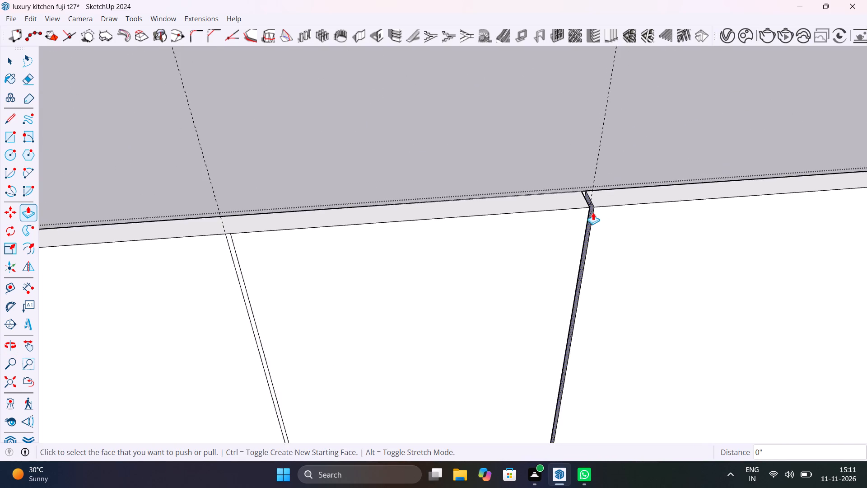
pyautogui.scroll(-3, 593, 212)
pyautogui.scroll(16, 367, 242)
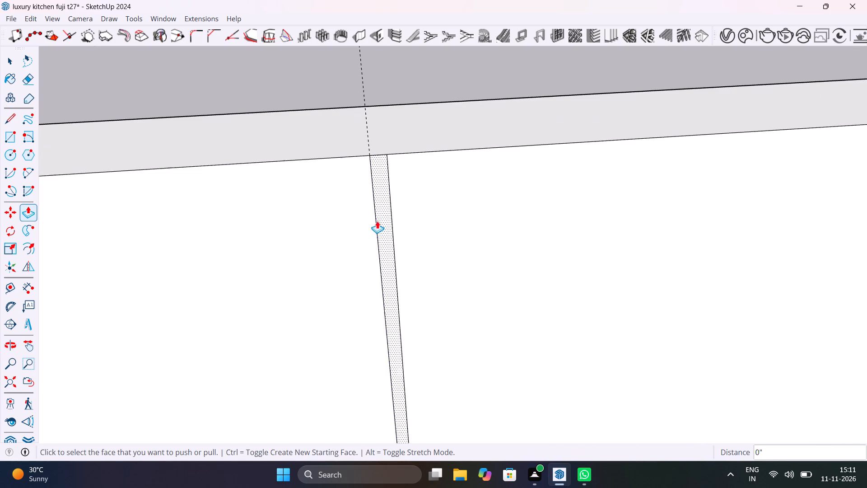
pyautogui.doubleClick(384, 215)
# Push the first groove's strip, nearest the grooved side panel, in by the same 1" depth and close the panel group.
pyautogui.scroll(-20, 384, 215)
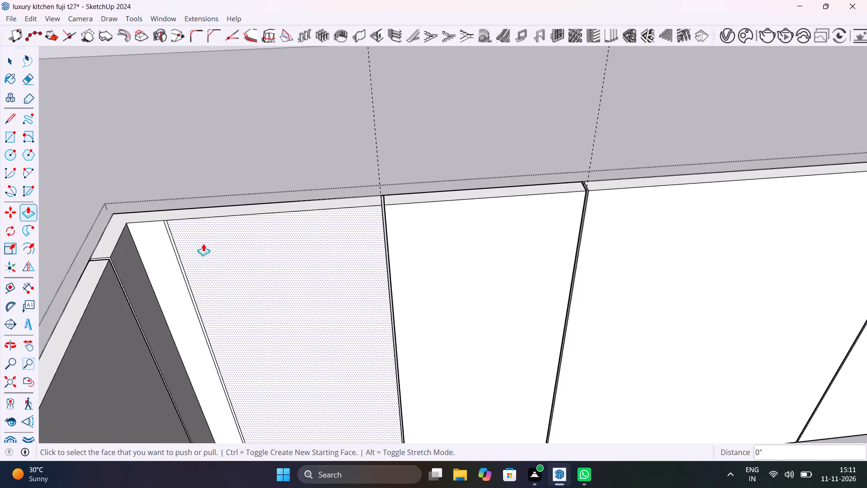
pyautogui.scroll(20, 174, 224)
pyautogui.scroll(2, 174, 224)
pyautogui.doubleClick(155, 231)
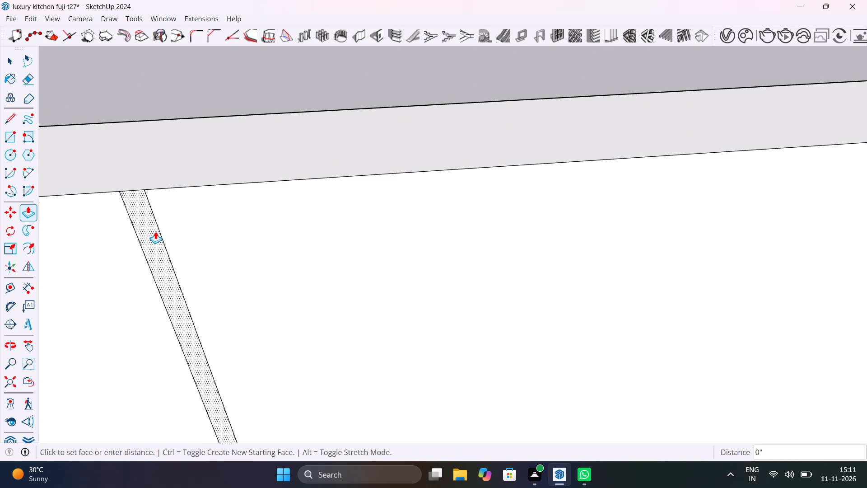
pyautogui.scroll(-20, 155, 231)
pyautogui.scroll(-20, 155, 231)
pyautogui.scroll(-6, 155, 231)
pyautogui.press('space')
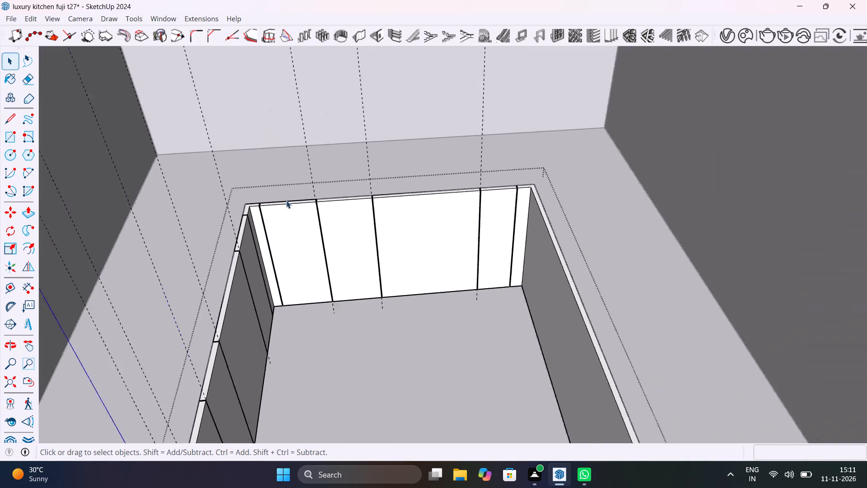
pyautogui.scroll(-11, 286, 201)
pyautogui.click(511, 201)
# Save the kitchen model with the return panel's grooves in place.
pyautogui.scroll(11, 323, 221)
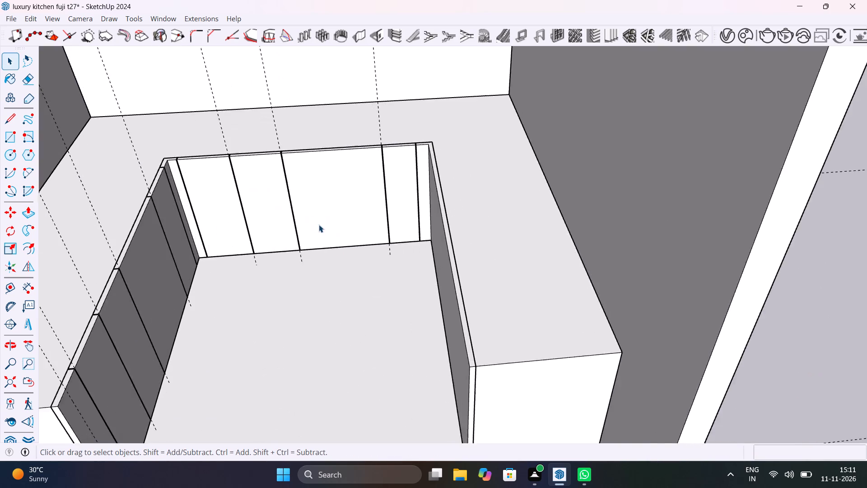
pyautogui.scroll(1, 320, 225)
pyautogui.moveTo(335, 210); pyautogui.dragTo(501, 152, button='middle')
pyautogui.moveTo(464, 169); pyautogui.dragTo(295, 164, button='middle')
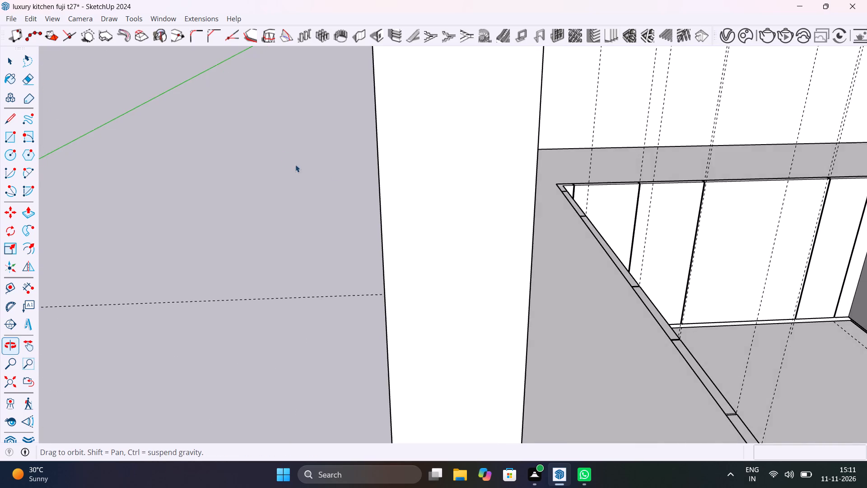
pyautogui.moveTo(295, 164); pyautogui.dragTo(290, 162, button='middle')
pyautogui.keyDown('shift'); pyautogui.moveTo(713, 206); pyautogui.dragTo(399, 207, button='middle'); pyautogui.keyUp('shift')
pyautogui.hotkey('ctrl', 's')
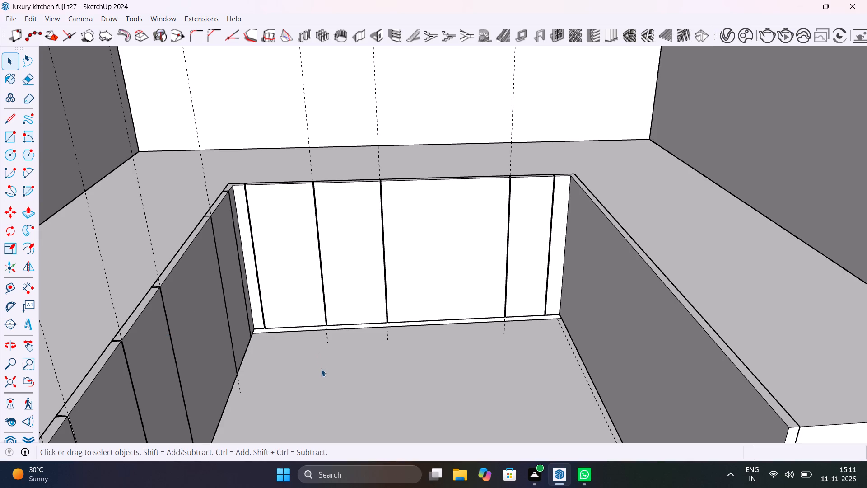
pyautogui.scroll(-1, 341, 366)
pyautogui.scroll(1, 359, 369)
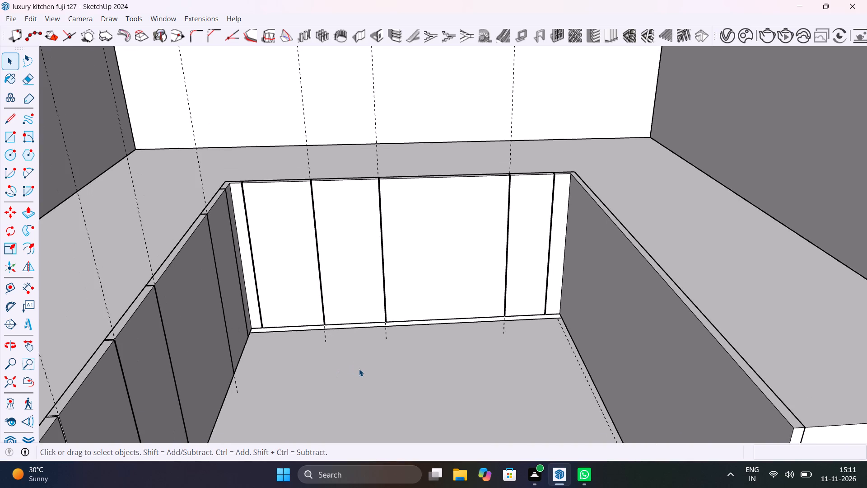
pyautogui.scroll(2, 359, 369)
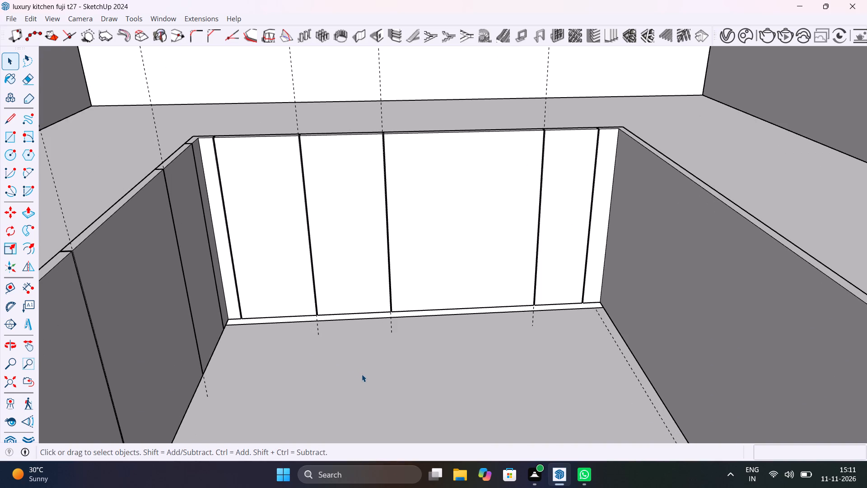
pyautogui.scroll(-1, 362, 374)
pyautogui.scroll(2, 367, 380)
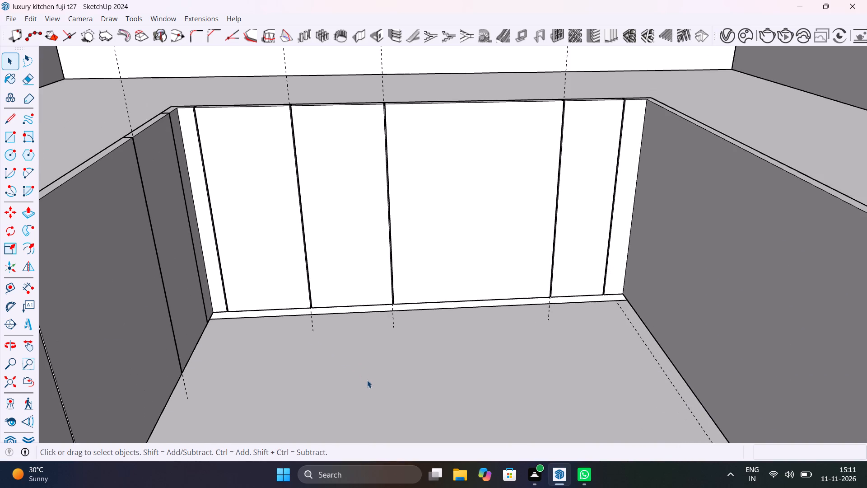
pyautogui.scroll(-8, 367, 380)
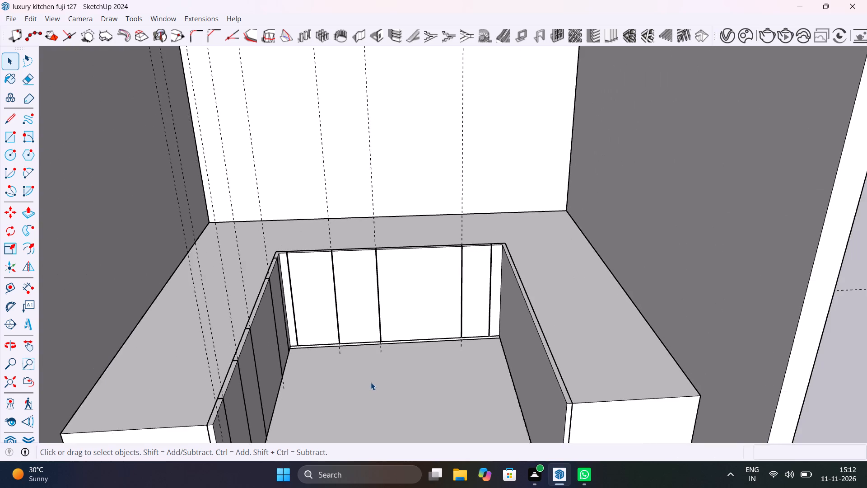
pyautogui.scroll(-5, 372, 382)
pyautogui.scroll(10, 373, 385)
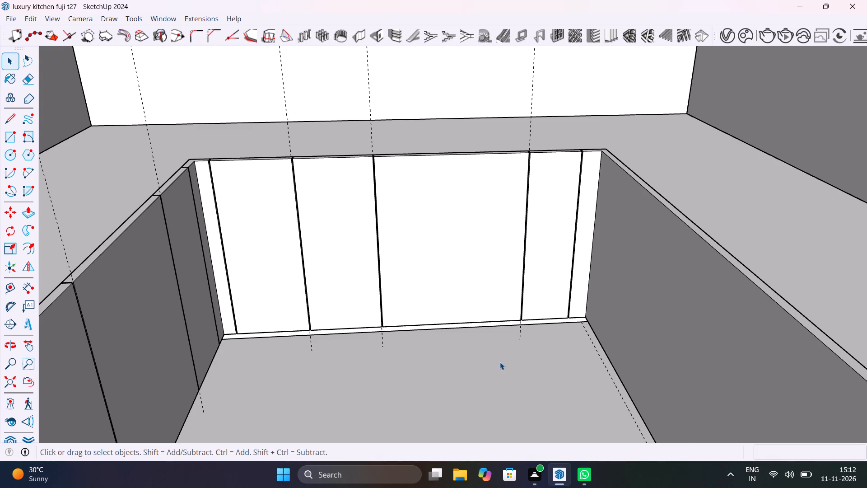
# Examine the corner where the grooved return panel meets the third-side panel, and that panel's run to the counter's open end.
pyautogui.scroll(-2, 500, 362)
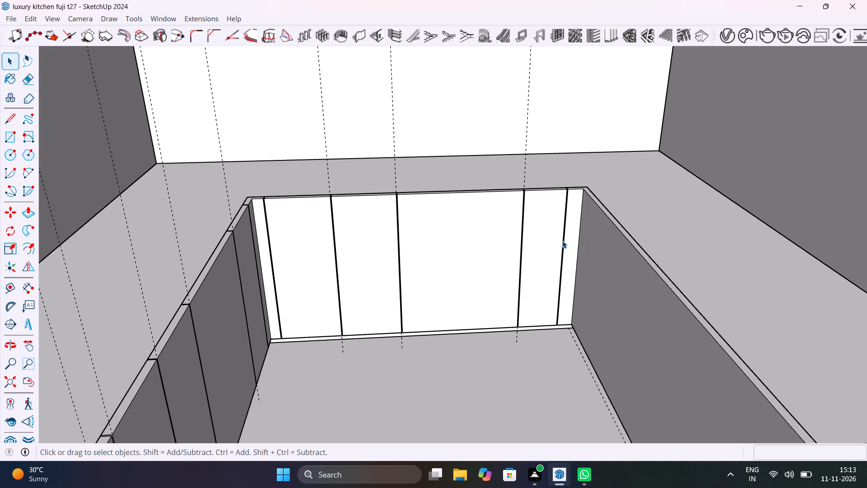
pyautogui.scroll(6, 562, 240)
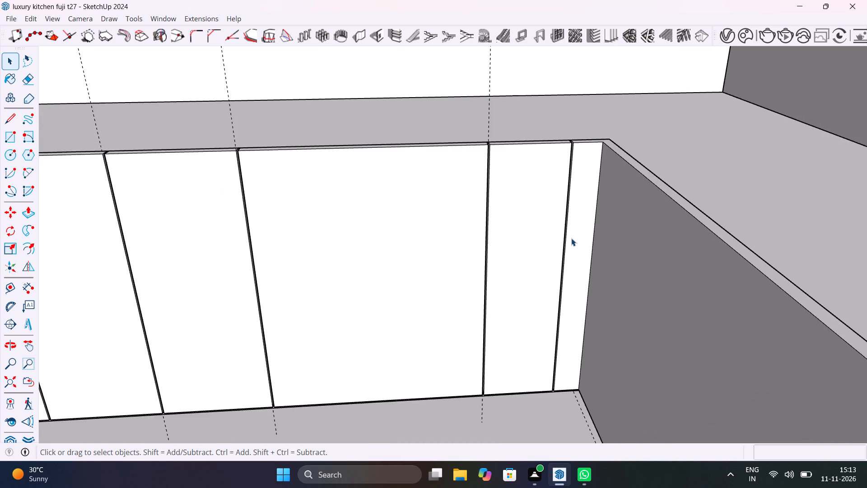
pyautogui.scroll(-5, 574, 236)
pyautogui.moveTo(574, 236); pyautogui.dragTo(624, 243, button='middle')
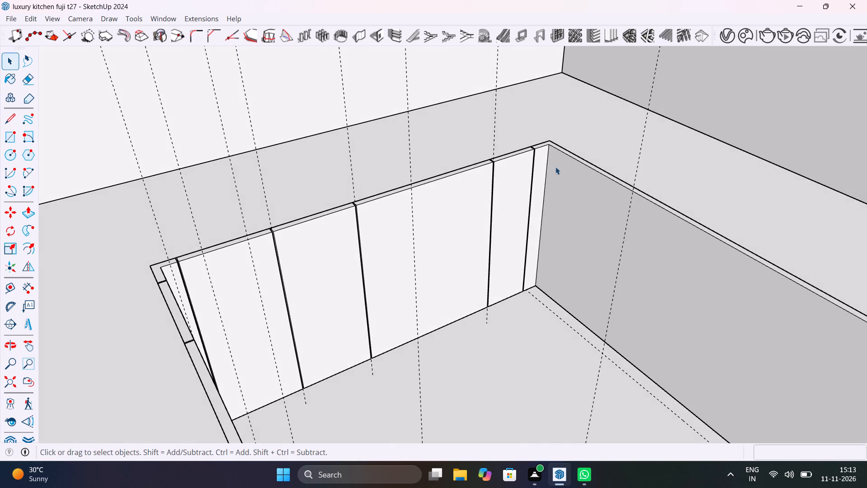
pyautogui.scroll(17, 544, 157)
pyautogui.scroll(-3, 544, 157)
pyautogui.moveTo(559, 188); pyautogui.dragTo(528, 186, button='middle')
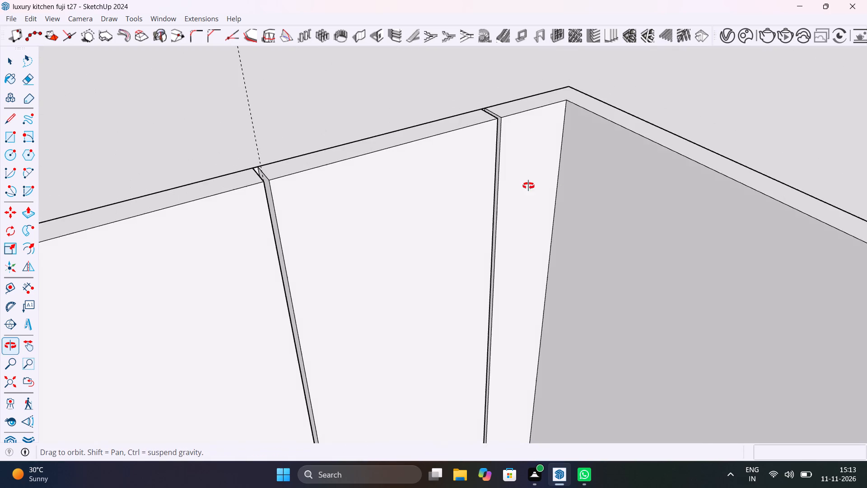
pyautogui.moveTo(528, 186); pyautogui.dragTo(596, 183, button='middle')
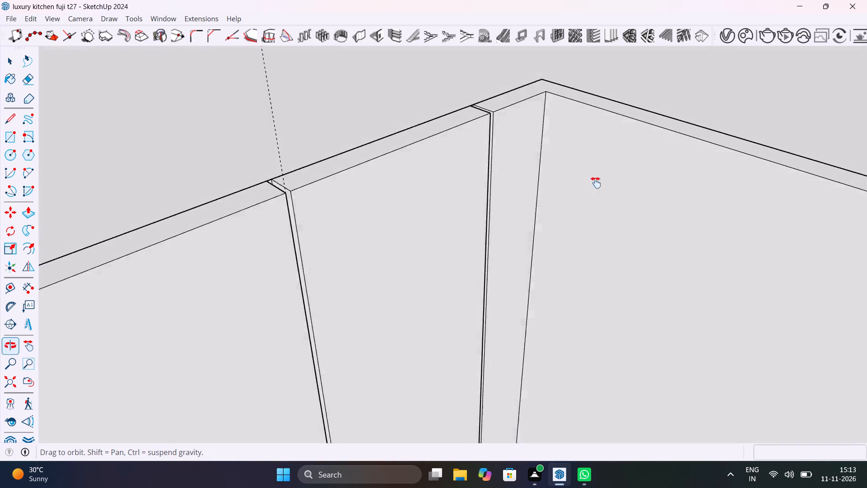
pyautogui.moveTo(596, 183); pyautogui.dragTo(414, 129, button='middle')
pyautogui.scroll(-20, 415, 129)
pyautogui.scroll(-2, 415, 129)
pyautogui.moveTo(495, 169); pyautogui.dragTo(475, 164, button='middle')
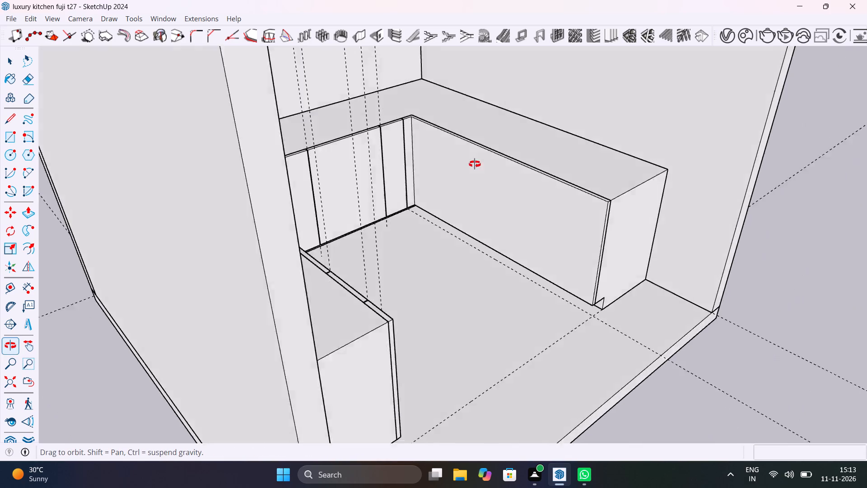
pyautogui.moveTo(475, 164); pyautogui.dragTo(379, 188, button='middle')
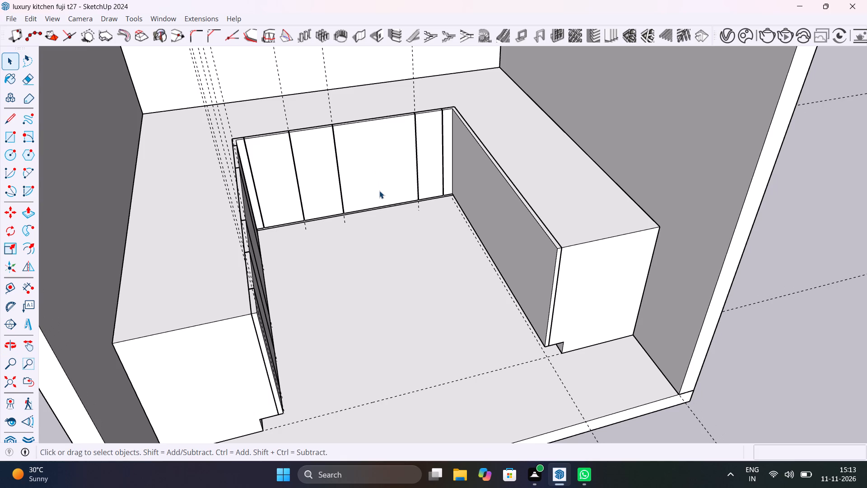
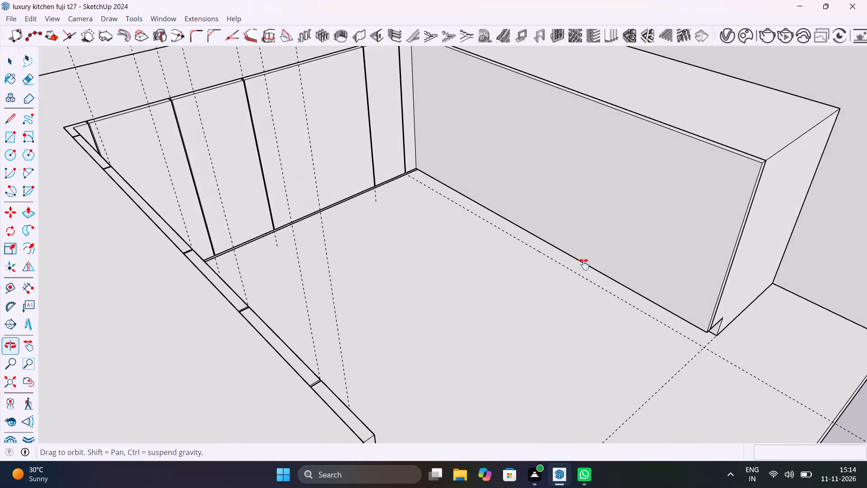
# Examine the ungrooved third-side panel from its corner with the return panel to the counter's open end, and the kitchen as a whole.
pyautogui.keyDown('shift'); pyautogui.scroll(1, 387, 260); pyautogui.keyUp('shift')
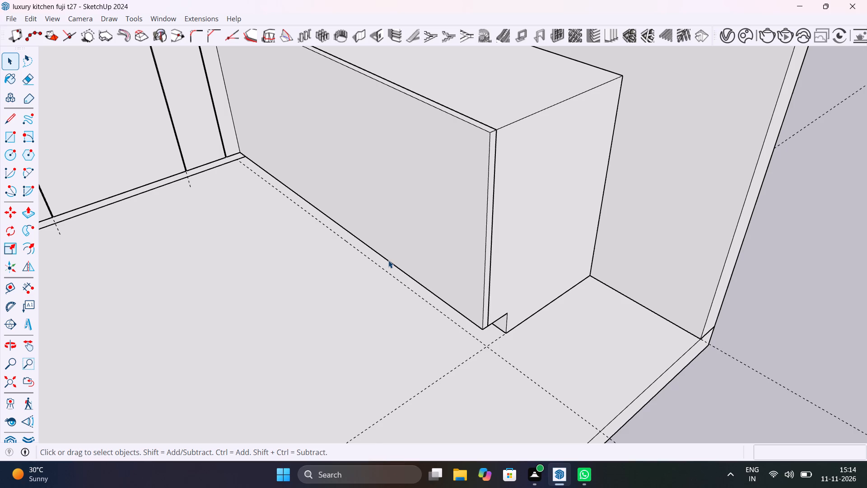
pyautogui.scroll(2, 504, 253)
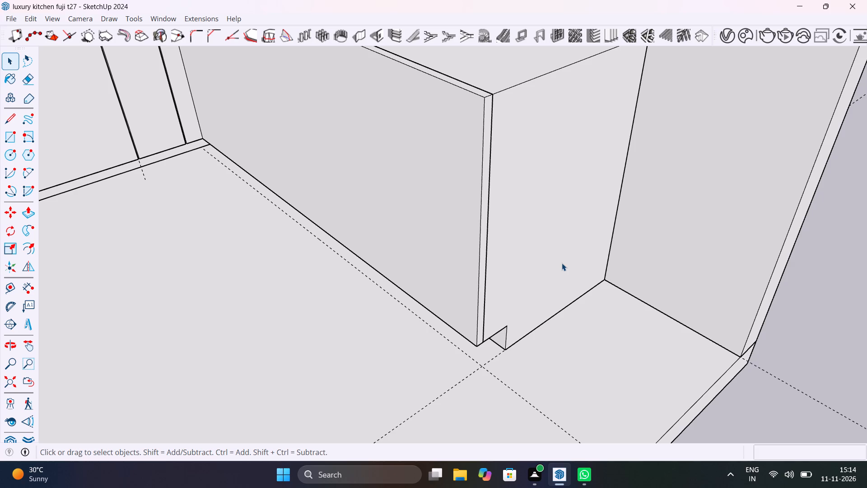
pyautogui.scroll(3, 562, 263)
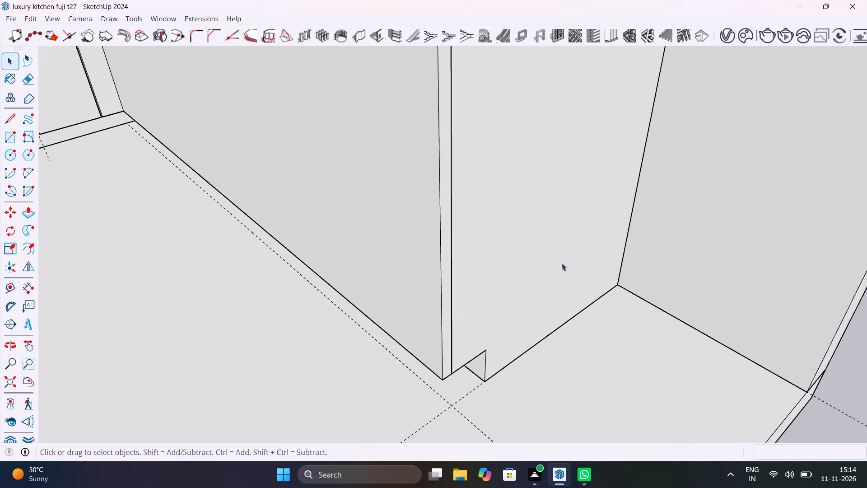
pyautogui.scroll(-5, 562, 263)
pyautogui.moveTo(560, 264); pyautogui.dragTo(439, 202, button='middle')
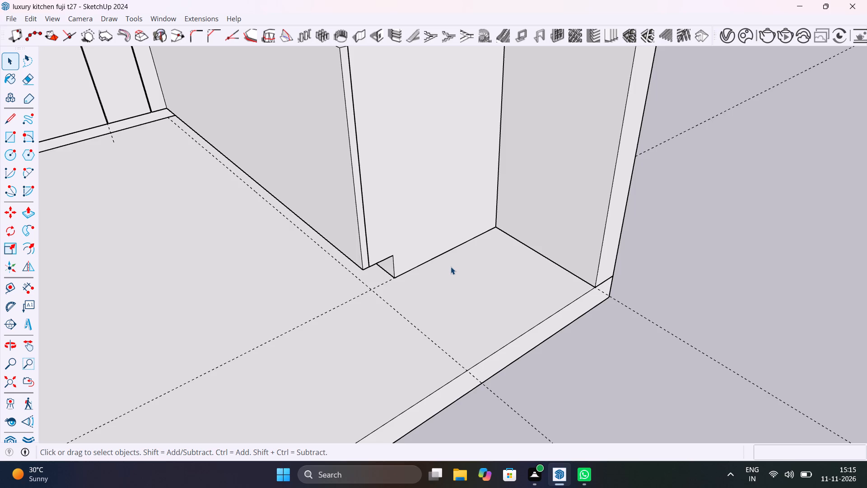
pyautogui.scroll(-4, 451, 267)
pyautogui.keyDown('shift'); pyautogui.moveTo(451, 264); pyautogui.dragTo(575, 264, button='middle'); pyautogui.keyUp('shift')
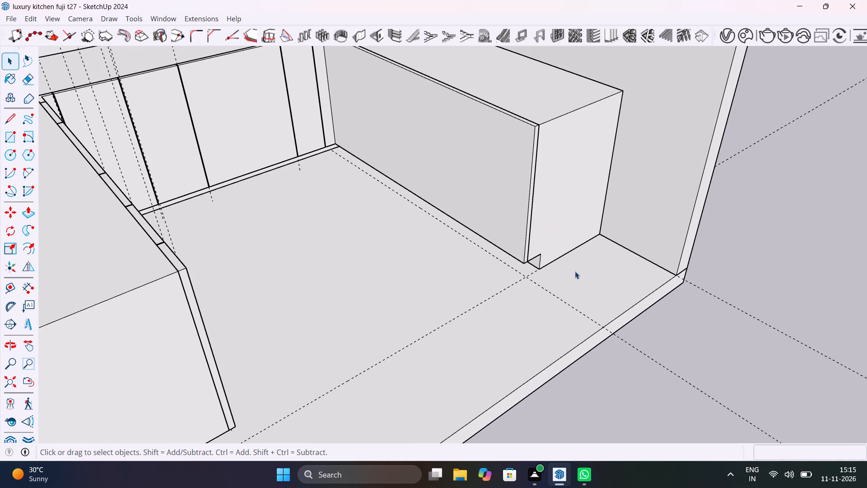
pyautogui.keyDown('shift'); pyautogui.moveTo(588, 273); pyautogui.dragTo(483, 311, button='middle'); pyautogui.keyUp('shift')
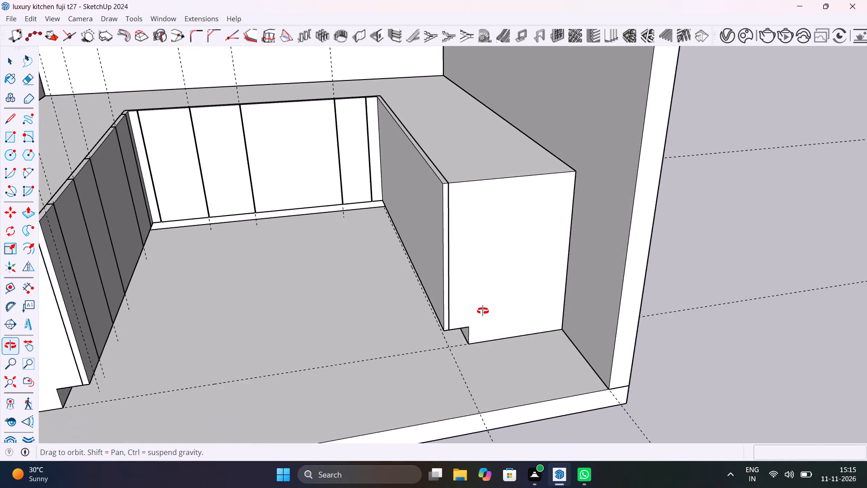
pyautogui.keyDown('shift'); pyautogui.moveTo(483, 311); pyautogui.dragTo(596, 335, button='middle'); pyautogui.keyUp('shift')
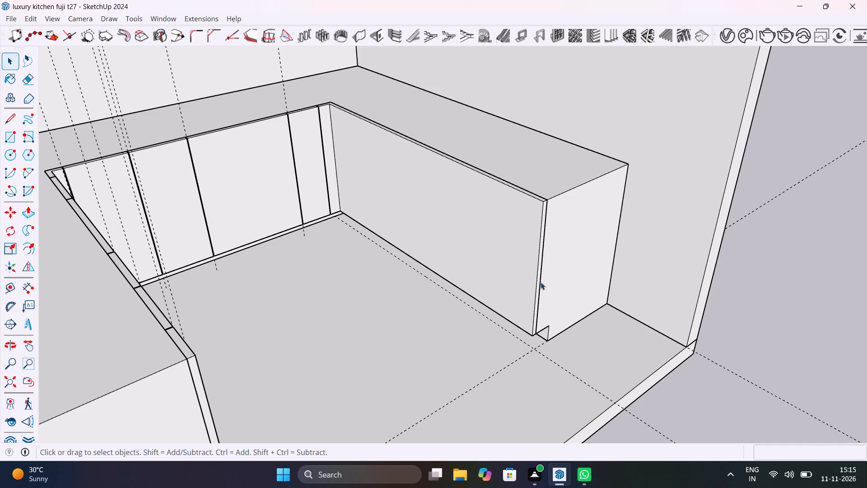
pyautogui.scroll(6, 340, 126)
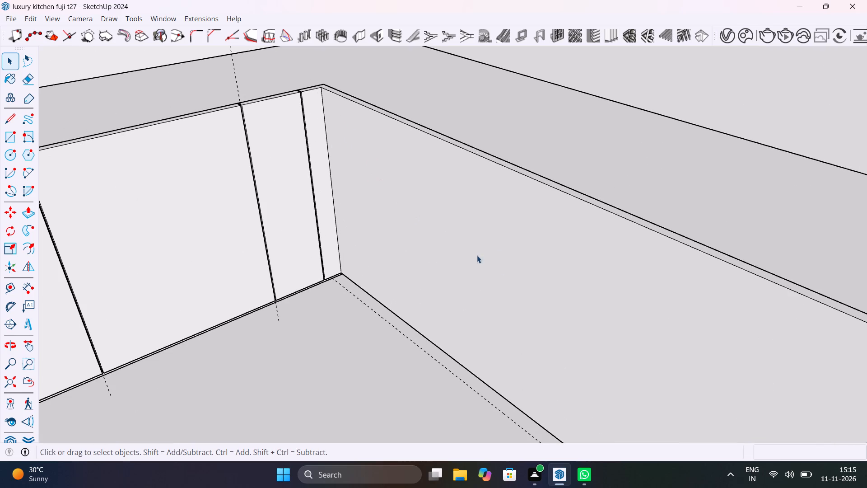
pyautogui.moveTo(515, 266); pyautogui.dragTo(523, 159, button='middle')
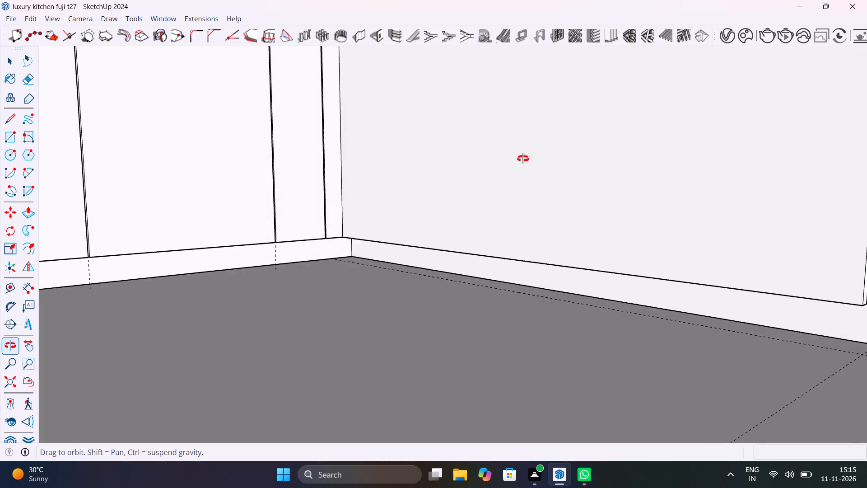
pyautogui.moveTo(523, 159); pyautogui.dragTo(463, 275, button='middle')
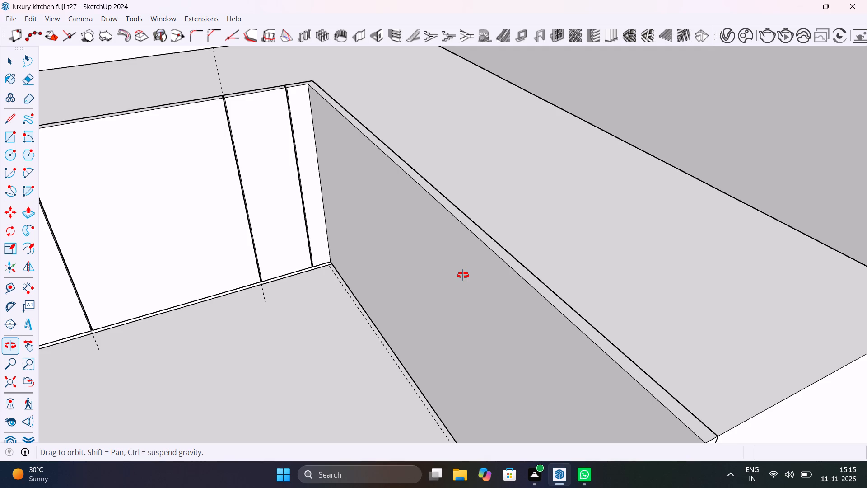
pyautogui.moveTo(463, 275); pyautogui.dragTo(463, 276, button='middle')
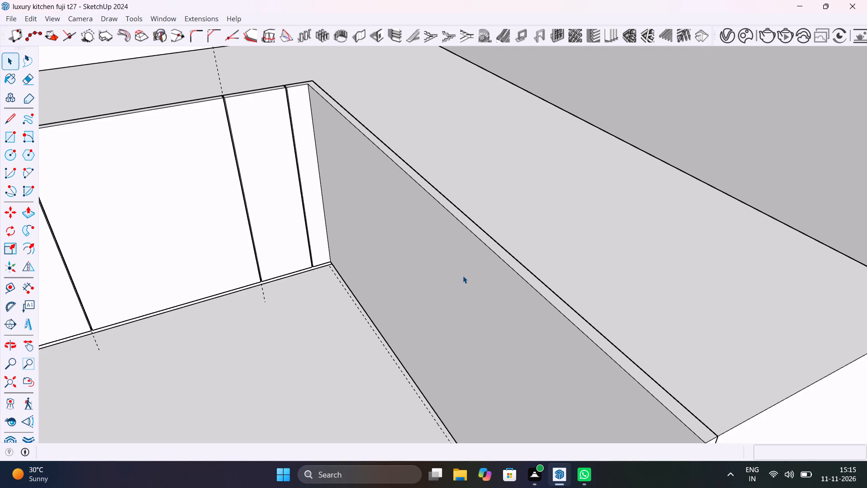
pyautogui.scroll(4, 372, 187)
pyautogui.keyDown('shift'); pyautogui.moveTo(359, 192); pyautogui.dragTo(350, 303, button='middle'); pyautogui.keyUp('shift')
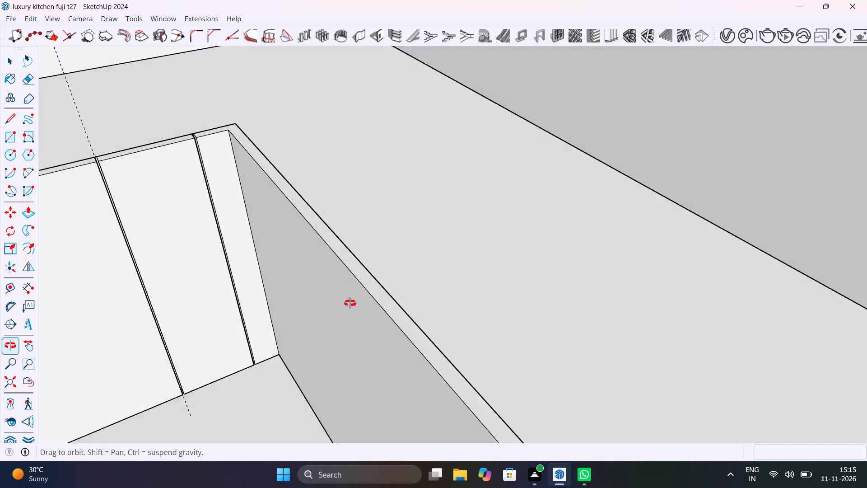
pyautogui.keyDown('shift'); pyautogui.moveTo(350, 303); pyautogui.dragTo(284, 201, button='middle'); pyautogui.keyUp('shift')
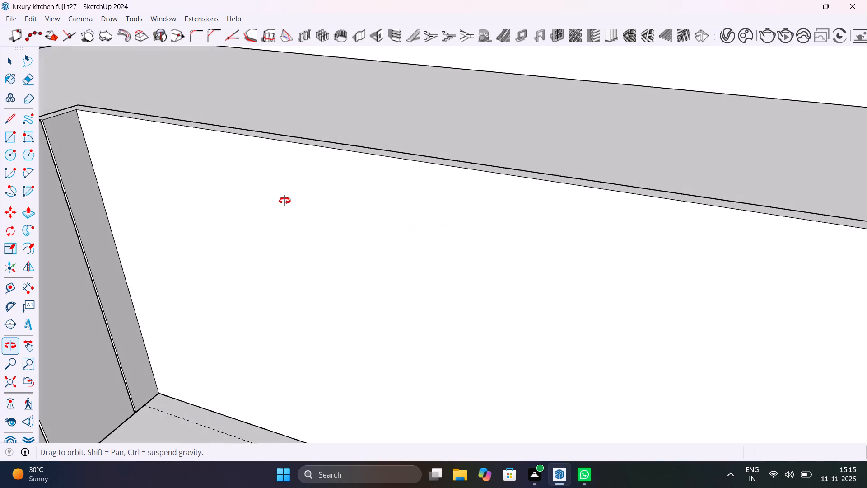
pyautogui.keyDown('shift'); pyautogui.moveTo(284, 201); pyautogui.dragTo(280, 185, button='middle'); pyautogui.keyUp('shift')
pyautogui.scroll(-6, 363, 249)
pyautogui.moveTo(409, 280); pyautogui.dragTo(340, 261, button='middle')
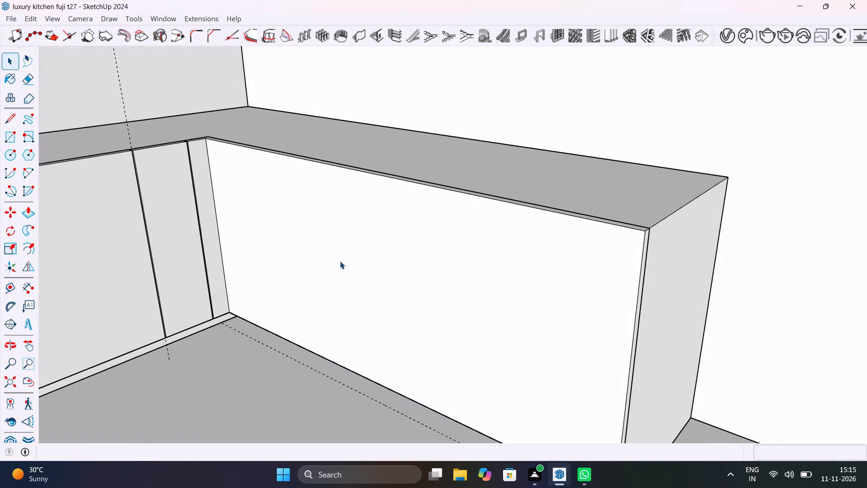
pyautogui.moveTo(340, 261); pyautogui.dragTo(190, 213, button='middle')
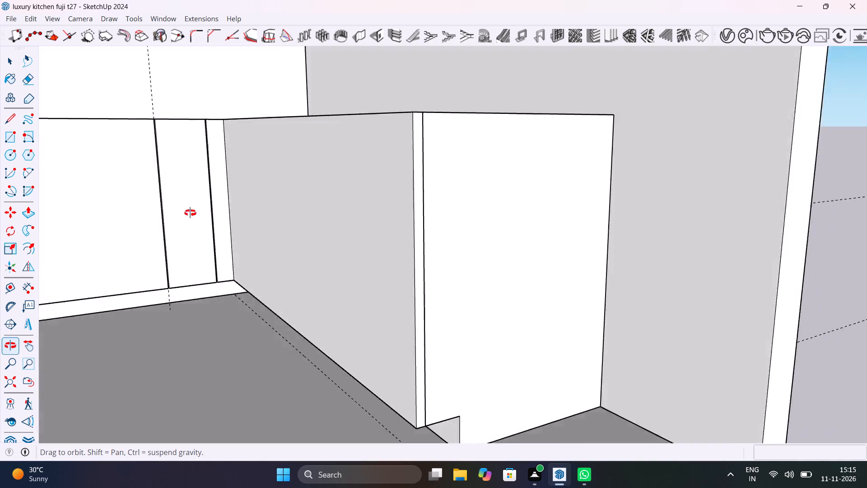
pyautogui.moveTo(190, 213); pyautogui.dragTo(363, 297, button='middle')
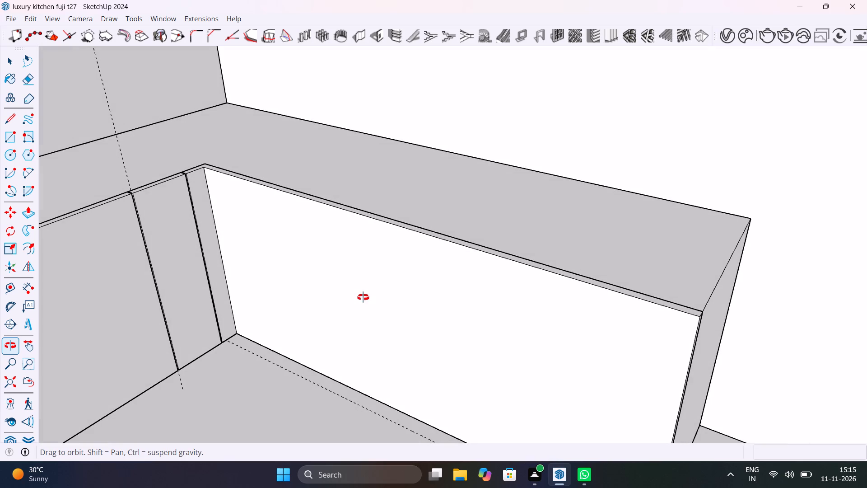
pyautogui.moveTo(363, 297); pyautogui.dragTo(363, 297, button='middle')
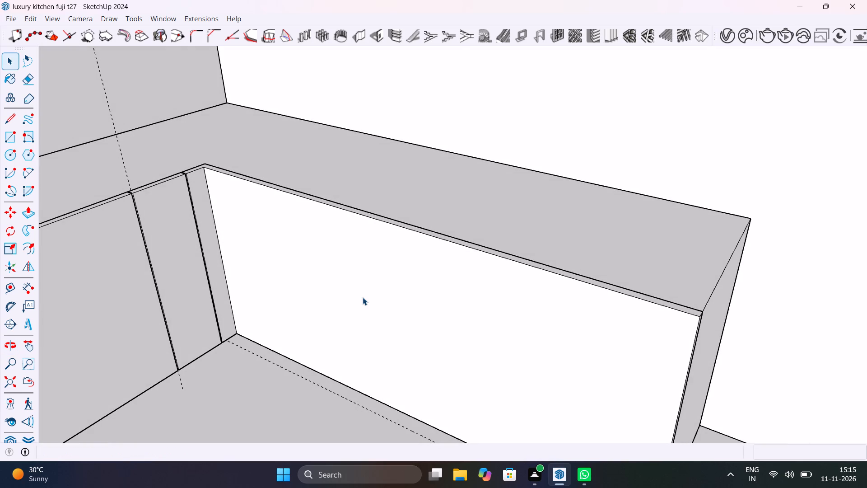
pyautogui.scroll(-3, 363, 297)
pyautogui.moveTo(351, 293); pyautogui.dragTo(345, 289, button='middle')
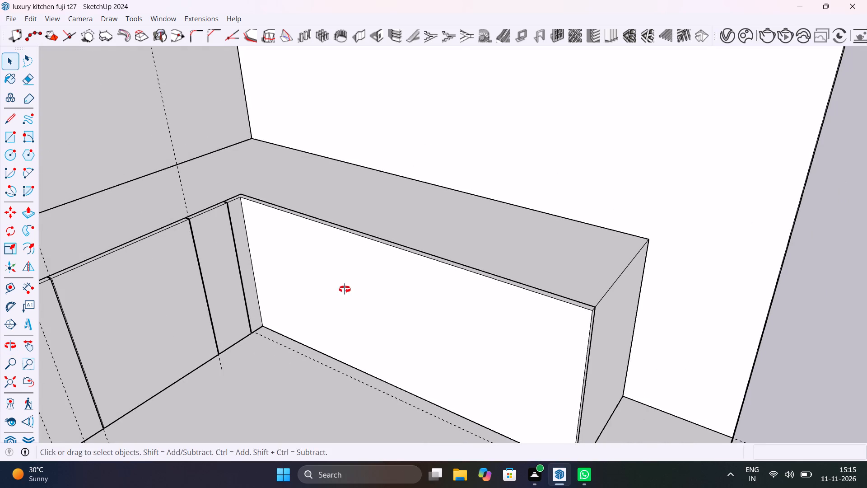
pyautogui.moveTo(345, 289); pyautogui.dragTo(326, 275, button='middle')
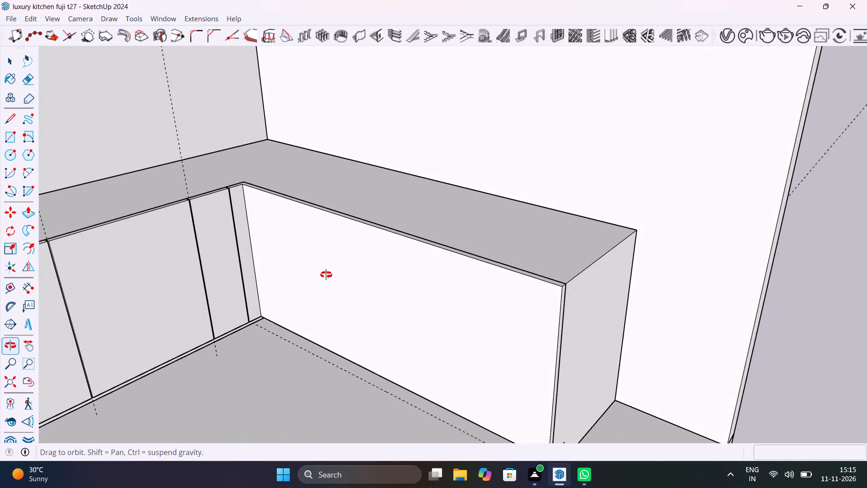
pyautogui.moveTo(326, 275); pyautogui.dragTo(344, 277, button='middle')
pyautogui.scroll(-10, 344, 277)
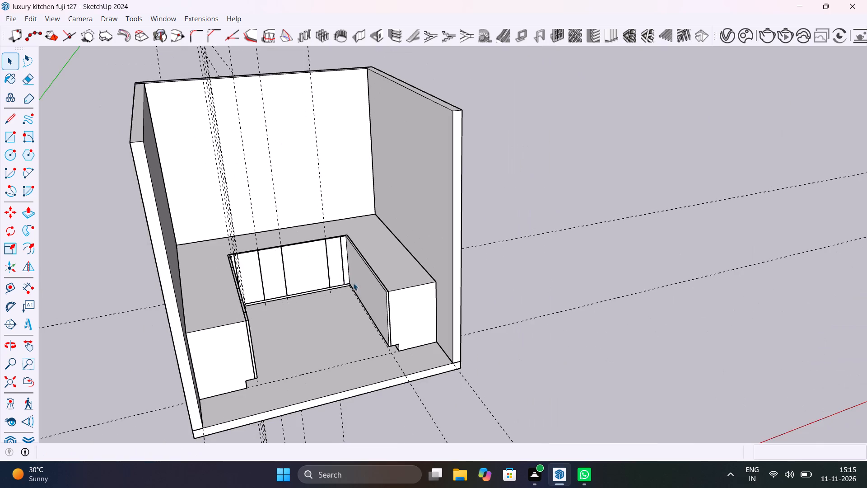
pyautogui.keyDown('shift'); pyautogui.moveTo(354, 283); pyautogui.dragTo(394, 281, button='middle'); pyautogui.keyUp('shift')
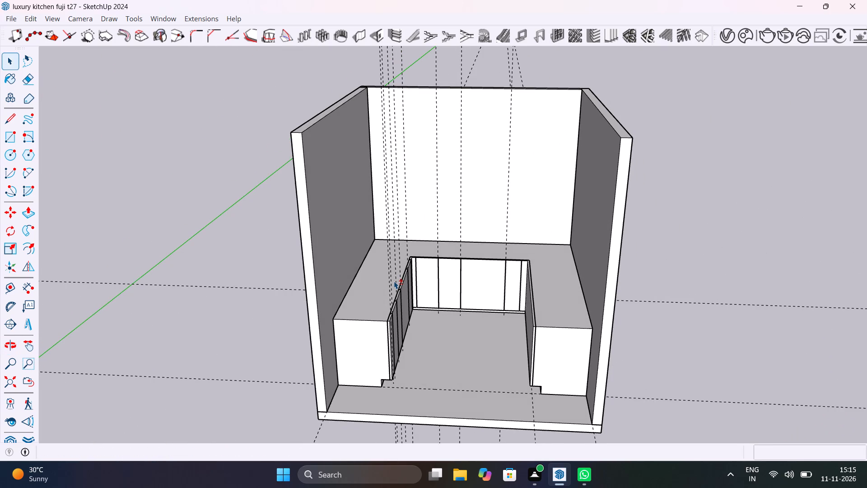
# Save the kitchen model.
pyautogui.hotkey('ctrl', 's')
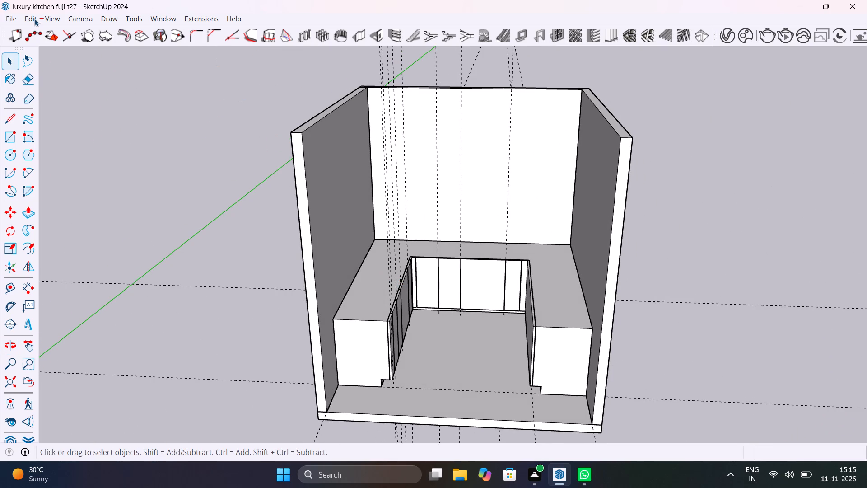
# Delete all construction guides from the kitchen model.
pyautogui.click(27, 16)
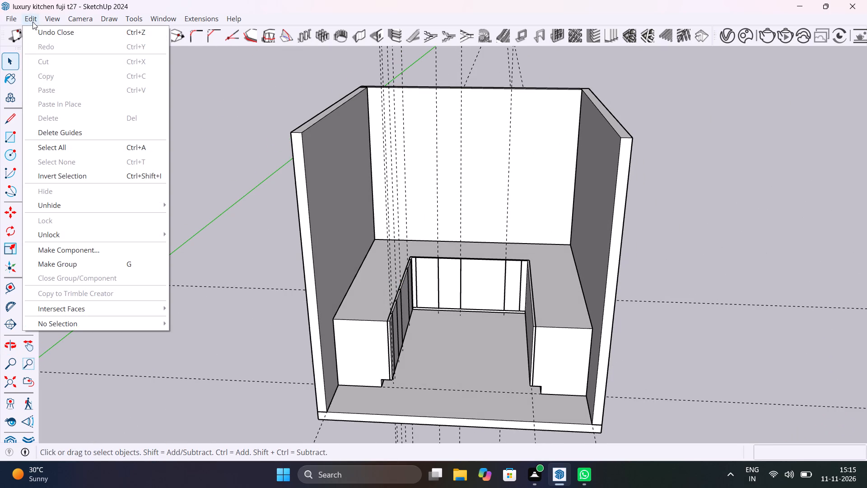
pyautogui.click(103, 133)
# Review the whole U-shaped counter and its front panels from the kitchen's open side.
pyautogui.scroll(8, 481, 320)
pyautogui.moveTo(485, 327); pyautogui.dragTo(476, 258, button='middle')
pyautogui.scroll(-4, 479, 270)
pyautogui.moveTo(486, 276); pyautogui.dragTo(530, 376, button='middle')
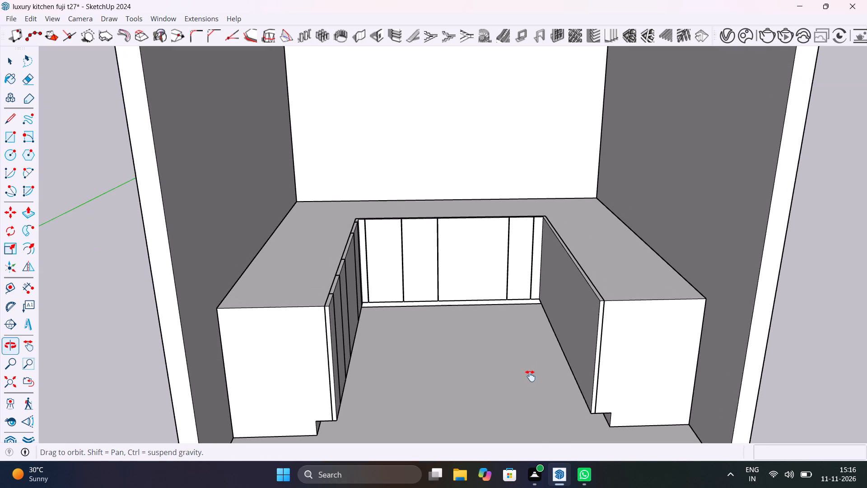
pyautogui.moveTo(530, 376); pyautogui.dragTo(524, 370, button='middle')
pyautogui.scroll(-4, 525, 363)
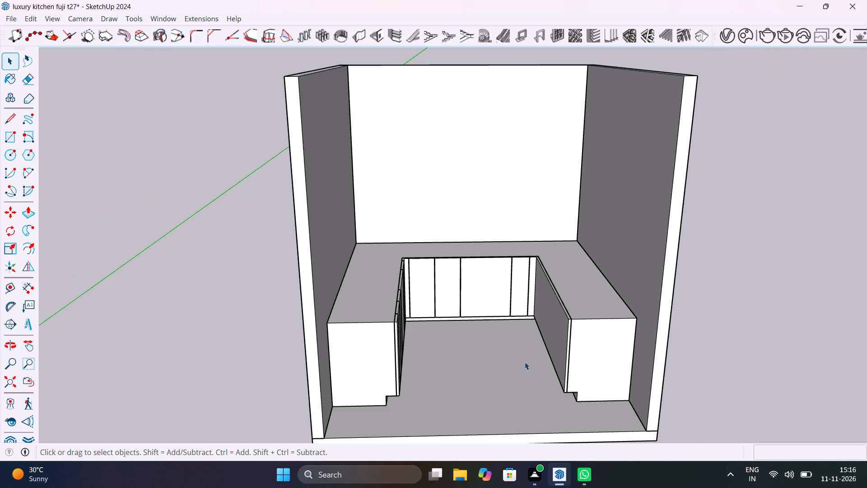
pyautogui.moveTo(525, 362); pyautogui.dragTo(521, 353, button='middle')
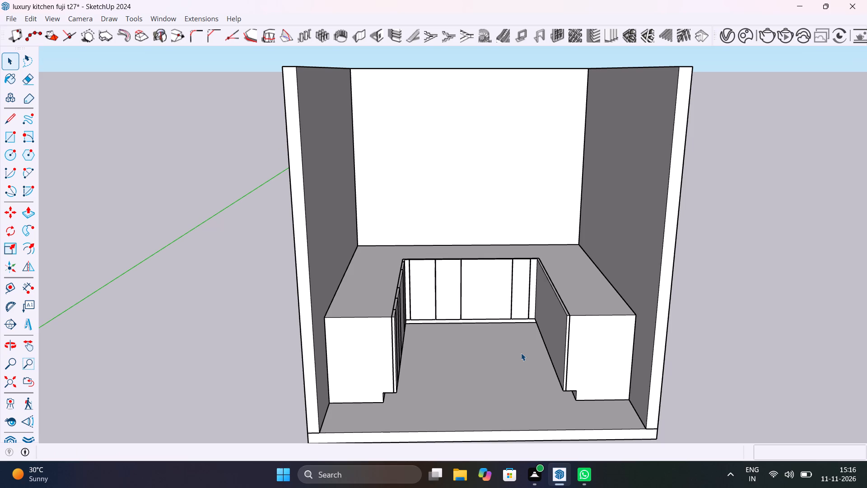
pyautogui.moveTo(521, 353); pyautogui.dragTo(519, 307, button='middle')
pyautogui.scroll(1, 519, 307)
pyautogui.moveTo(520, 307); pyautogui.dragTo(528, 319, button='middle')
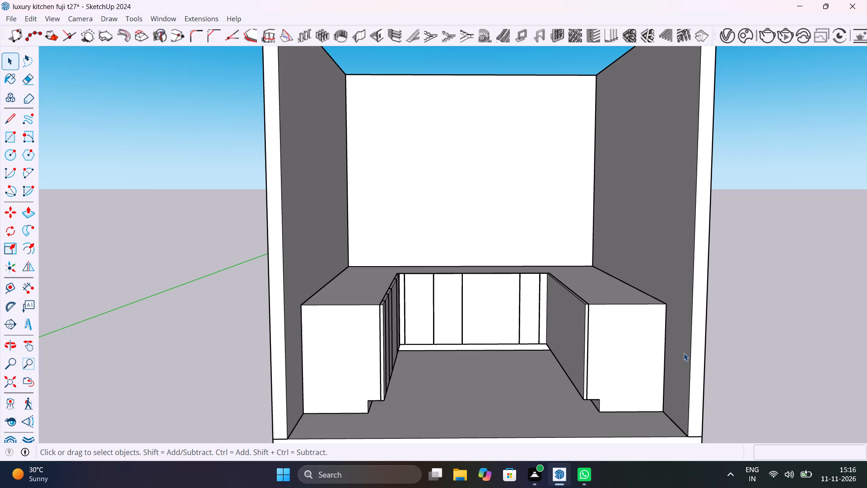
# Inside the front panel group, copy the vertical corner edge 4" along the ungrooved third-side panel.
pyautogui.scroll(4, 684, 353)
pyautogui.moveTo(614, 353); pyautogui.dragTo(714, 423, button='middle')
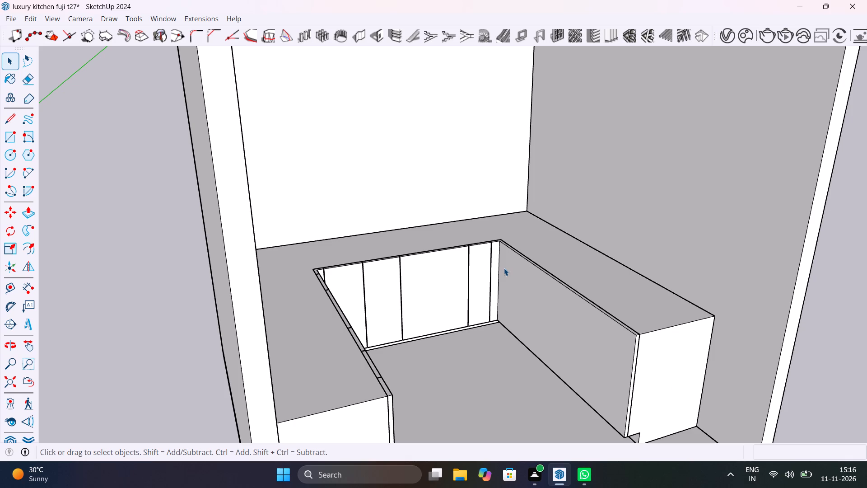
pyautogui.scroll(4, 504, 268)
pyautogui.scroll(-1, 504, 268)
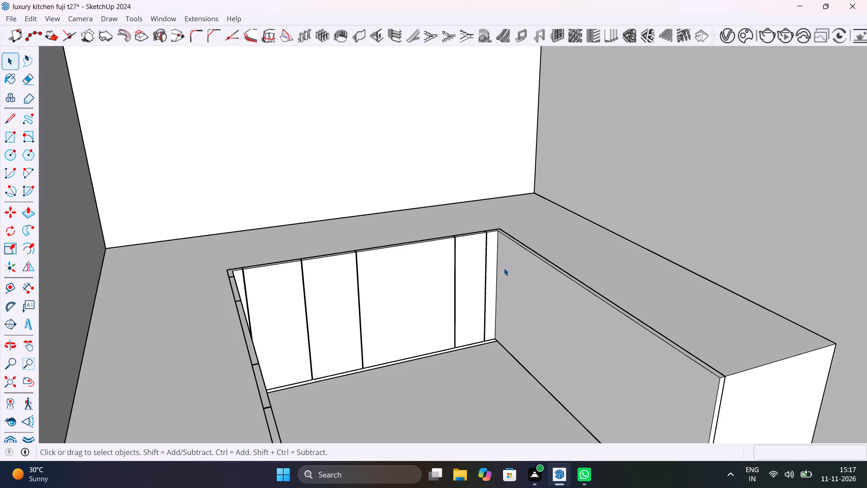
pyautogui.scroll(2, 504, 268)
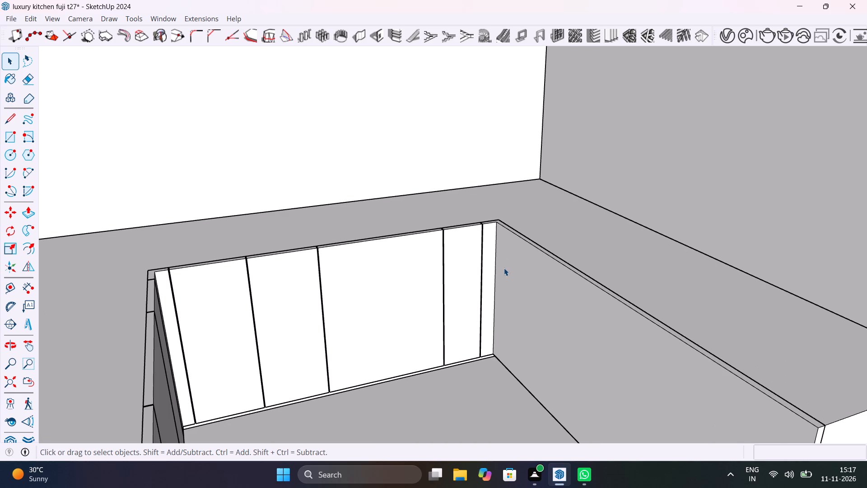
pyautogui.keyDown('shift'); pyautogui.moveTo(498, 269); pyautogui.dragTo(475, 248, button='middle'); pyautogui.keyUp('shift')
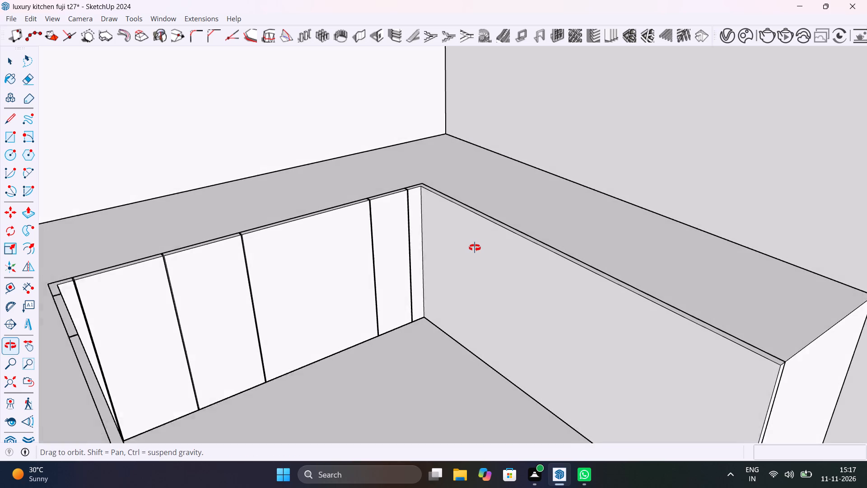
pyautogui.keyDown('shift'); pyautogui.moveTo(475, 248); pyautogui.dragTo(475, 248, button='middle'); pyautogui.keyUp('shift')
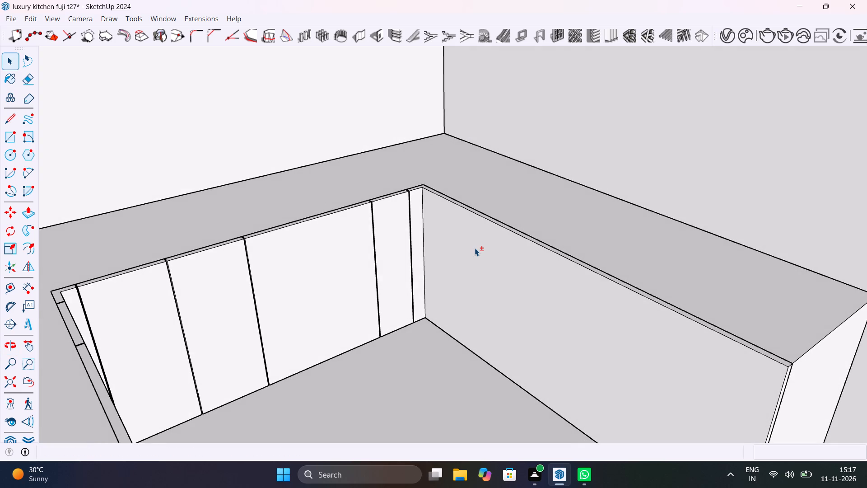
pyautogui.scroll(5, 475, 248)
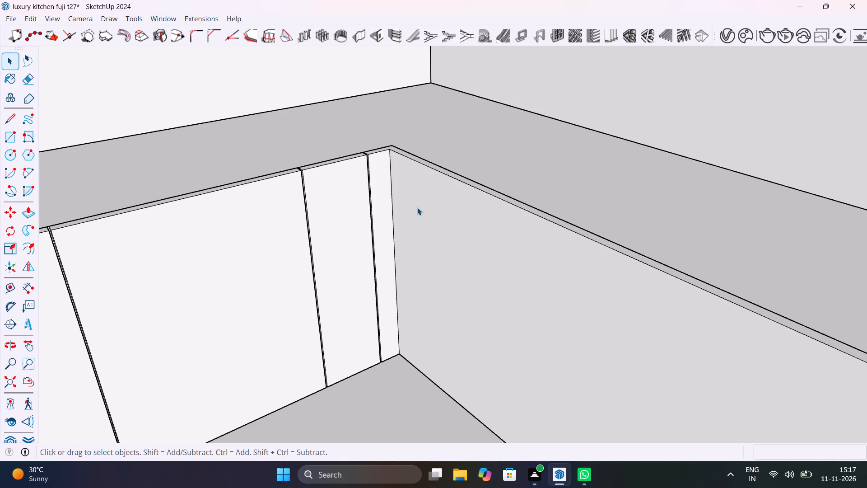
pyautogui.scroll(4, 418, 208)
pyautogui.moveTo(401, 206); pyautogui.dragTo(463, 225, button='middle')
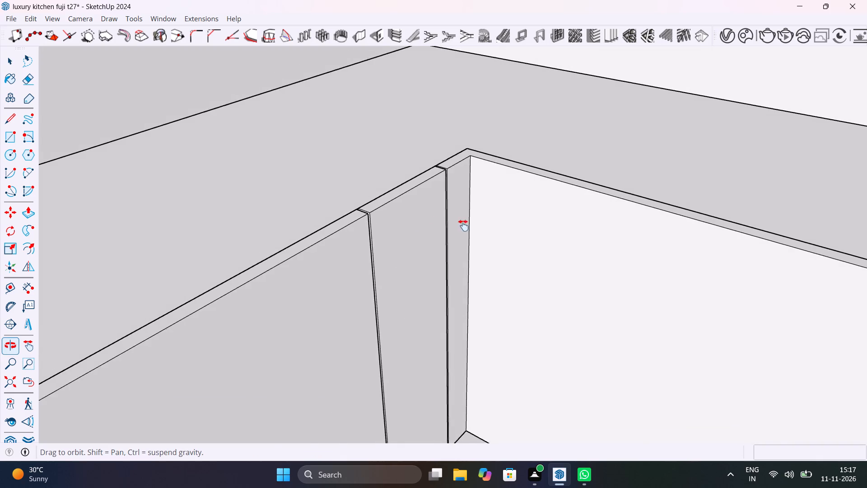
pyautogui.moveTo(463, 225); pyautogui.dragTo(336, 225, button='middle')
pyautogui.click(337, 198)
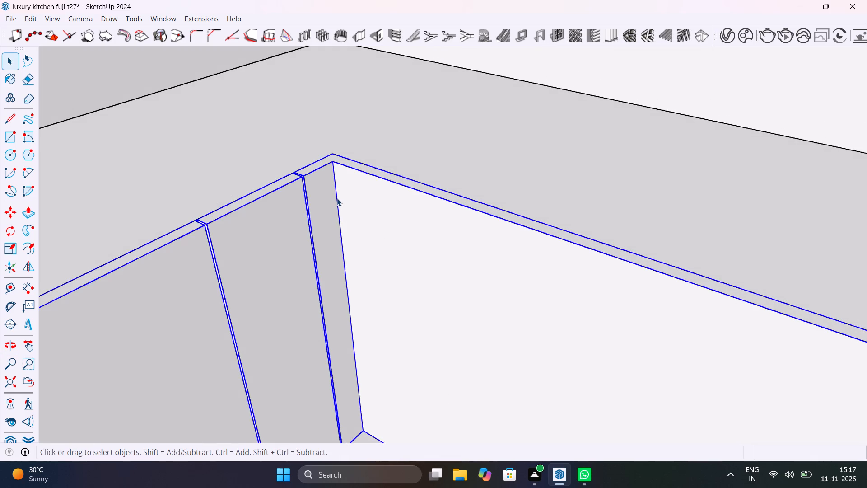
pyautogui.tripleClick(337, 198)
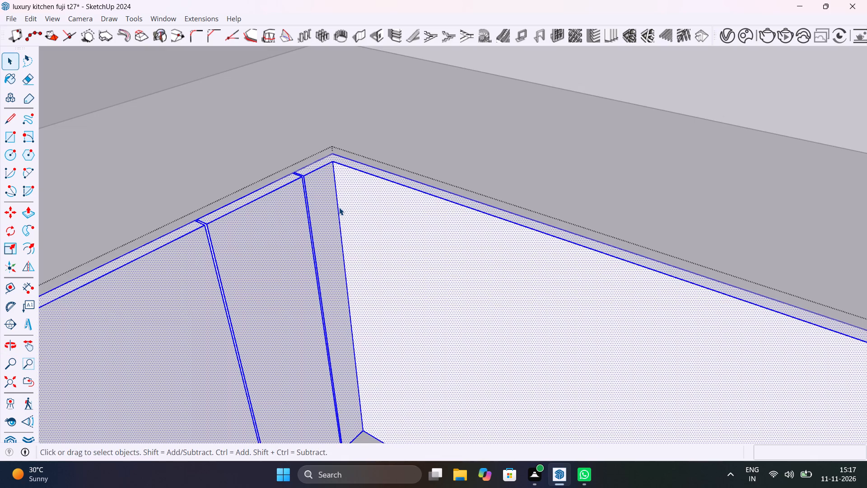
pyautogui.click(339, 207)
pyautogui.press('m')
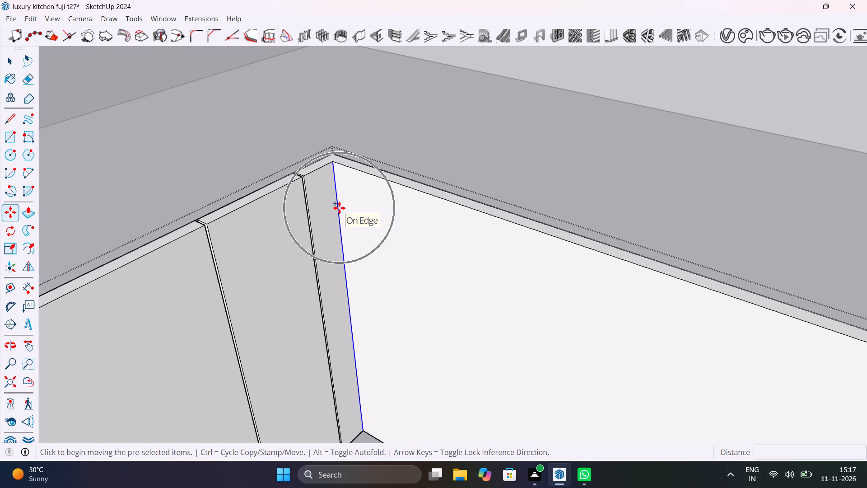
pyautogui.click(334, 164)
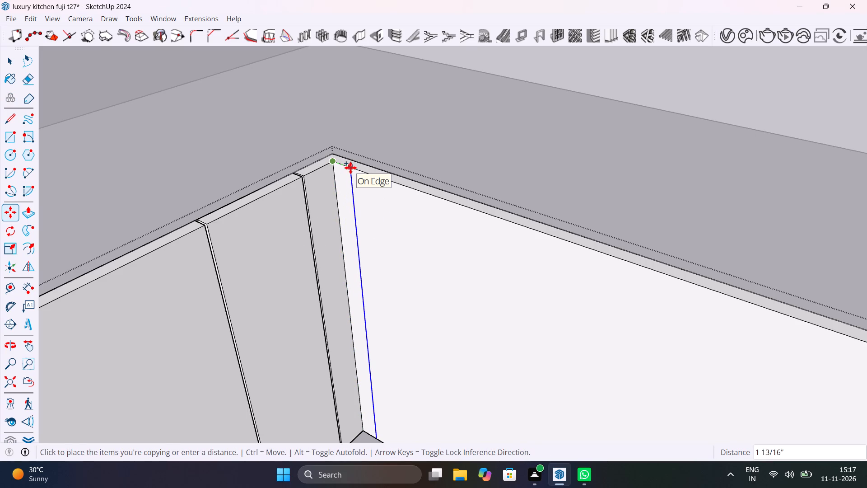
pyautogui.write('4"')
pyautogui.press('Return')
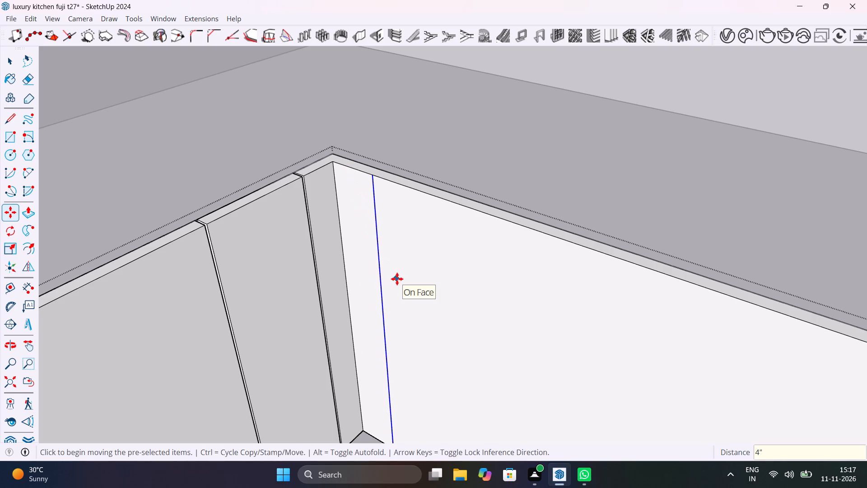
# Copy the new vertical line 4 mm further along the third-side panel to outline the first groove.
pyautogui.scroll(5, 397, 278)
pyautogui.moveTo(399, 278); pyautogui.dragTo(457, 283, button='middle')
pyautogui.press('m')
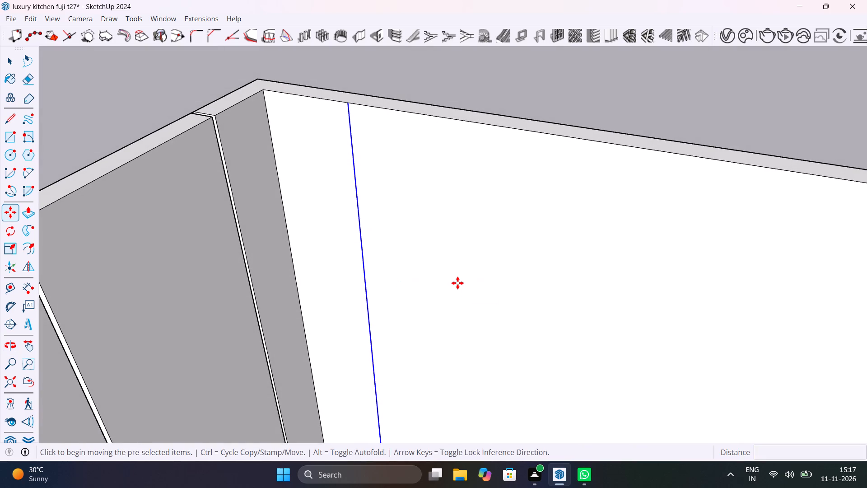
pyautogui.click(349, 103)
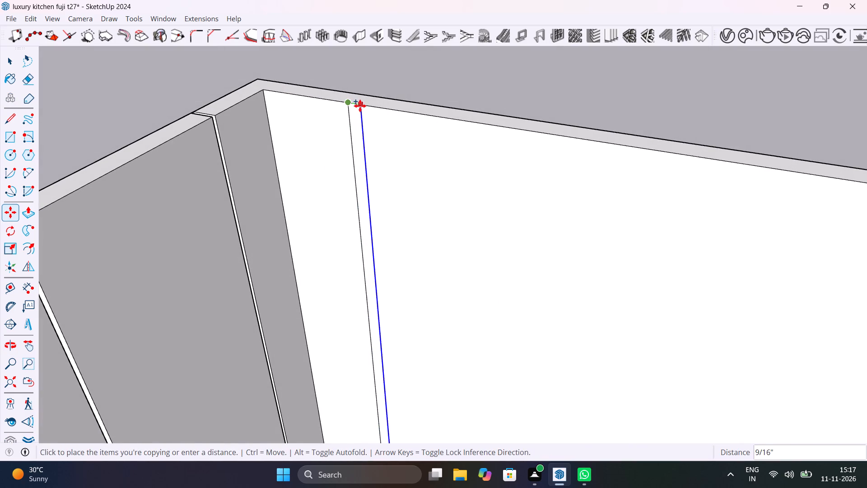
pyautogui.write('4mm')
pyautogui.press('Return')
pyautogui.scroll(1, 360, 106)
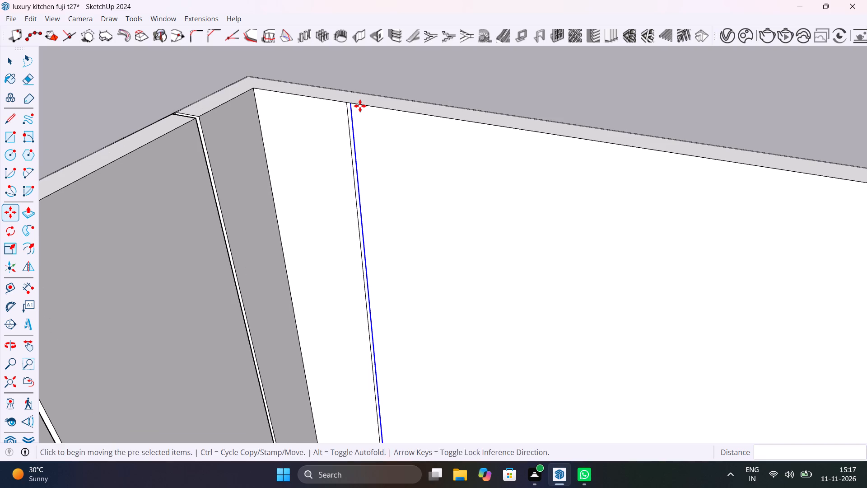
pyautogui.press('space')
# Place a vertical construction guide 2' from the first groove's outer line on the third-side panel.
pyautogui.press('t')
pyautogui.click(363, 207)
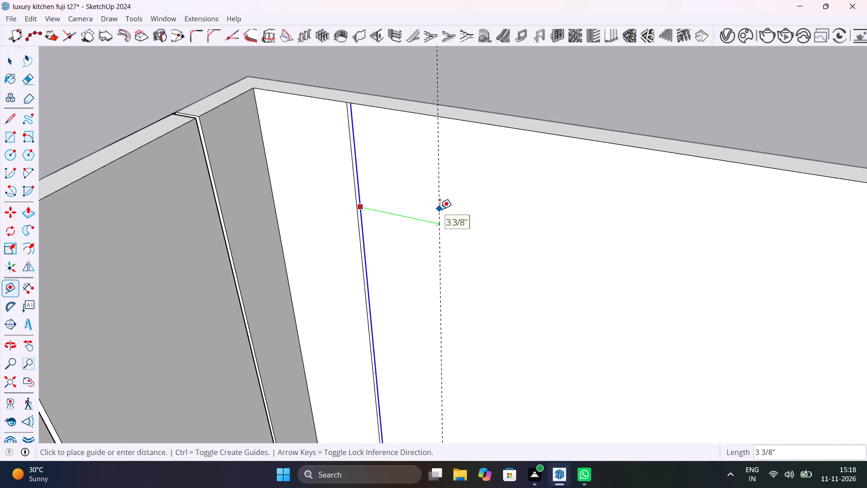
pyautogui.write("2'")
pyautogui.press('Return')
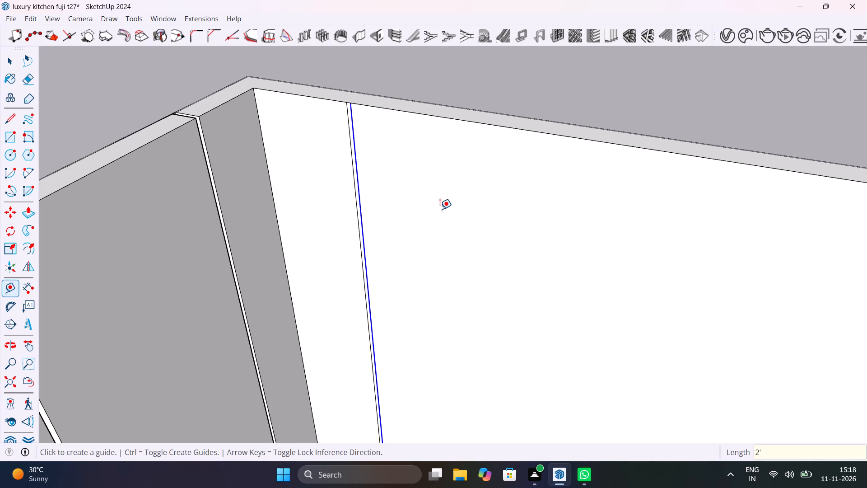
pyautogui.scroll(-11, 440, 209)
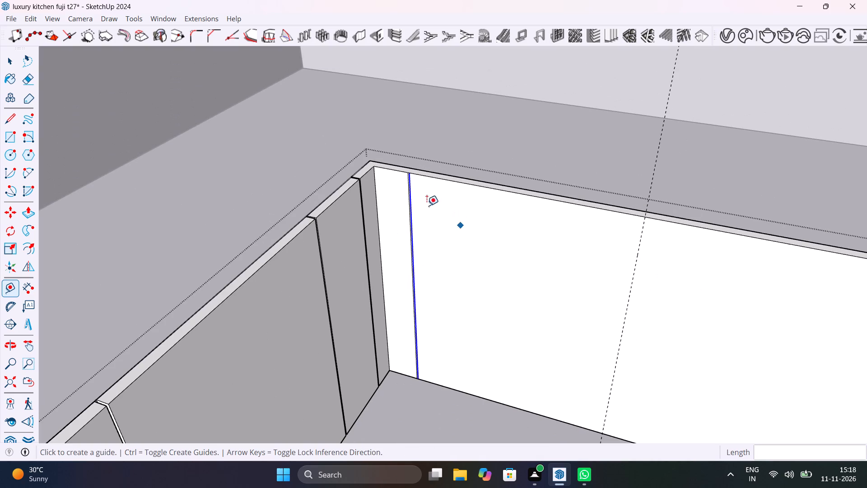
pyautogui.keyDown('shift'); pyautogui.moveTo(500, 251); pyautogui.dragTo(345, 164, button='middle'); pyautogui.keyUp('shift')
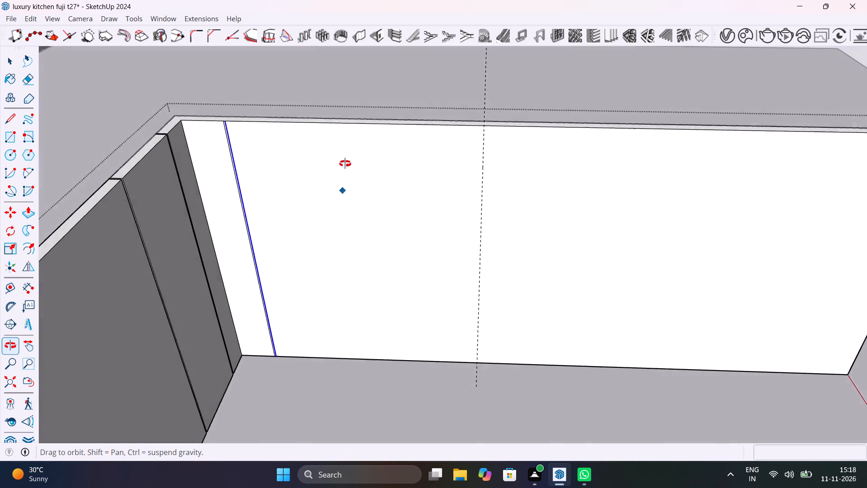
pyautogui.keyDown('shift'); pyautogui.moveTo(345, 164); pyautogui.dragTo(344, 163, button='middle'); pyautogui.keyUp('shift')
# Copy both lines of the first groove to the guide's intersection with the third-side panel's top edge.
pyautogui.press('space')
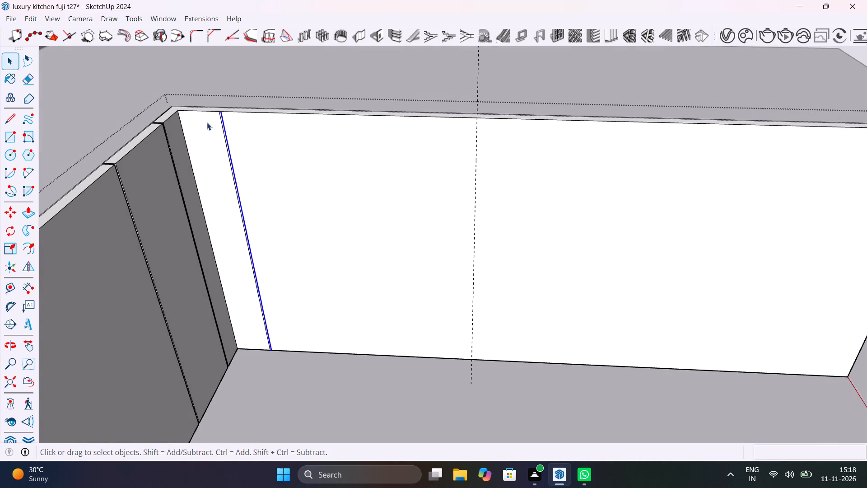
pyautogui.scroll(12, 206, 118)
pyautogui.keyDown('shift'); pyautogui.click(238, 160); pyautogui.keyUp('shift')
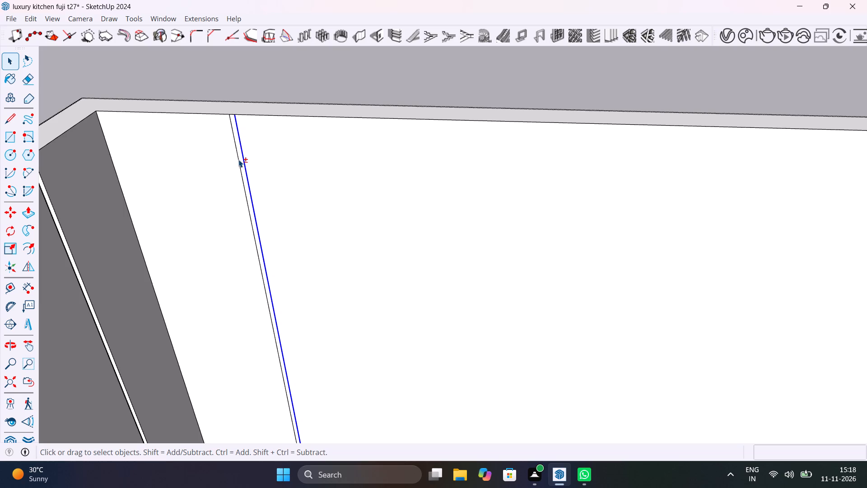
pyautogui.press('m')
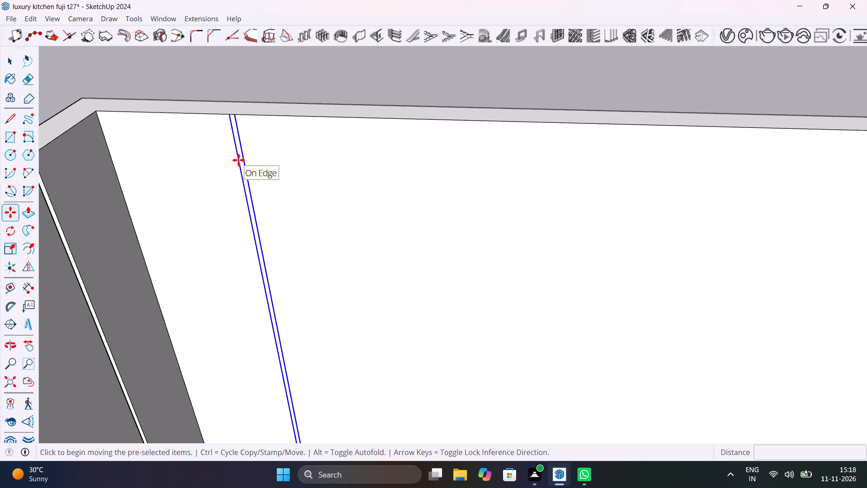
pyautogui.click(228, 115)
pyautogui.scroll(-2, 326, 119)
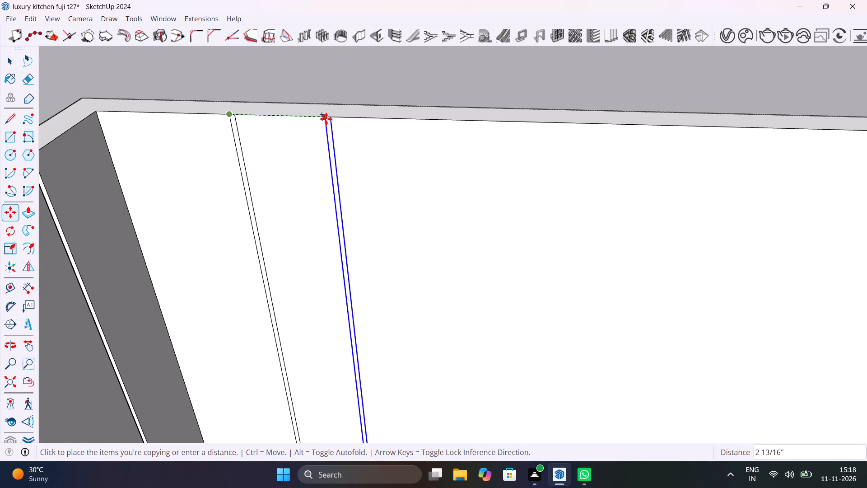
pyautogui.scroll(-9, 326, 119)
pyautogui.scroll(12, 595, 131)
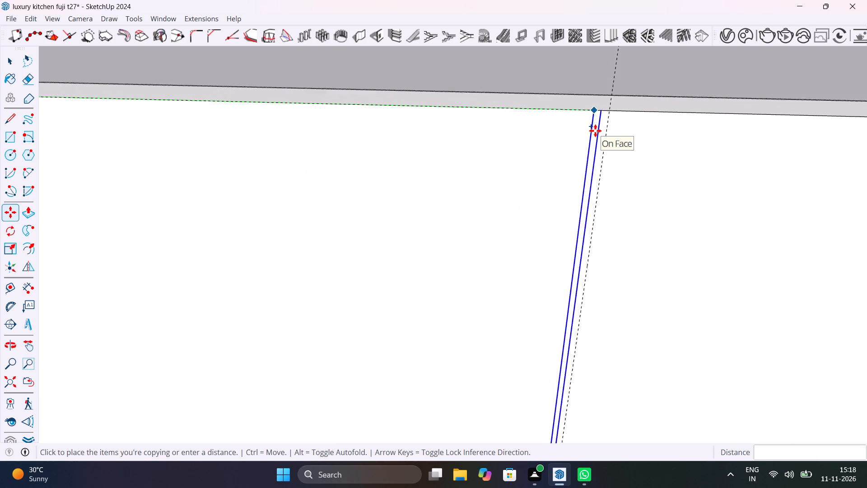
pyautogui.scroll(1, 595, 131)
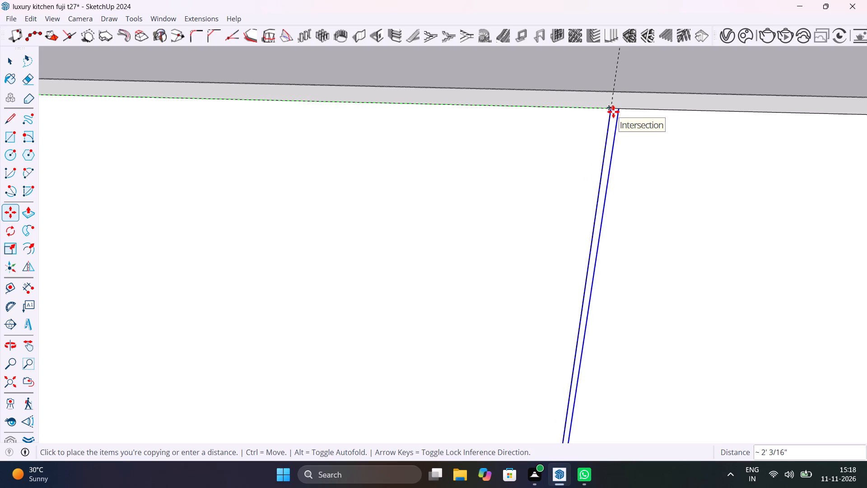
pyautogui.click(613, 112)
# Examine the copied groove lines and their lower ends where they meet the guide at the third-side panel's bottom edge.
pyautogui.scroll(-12, 478, 136)
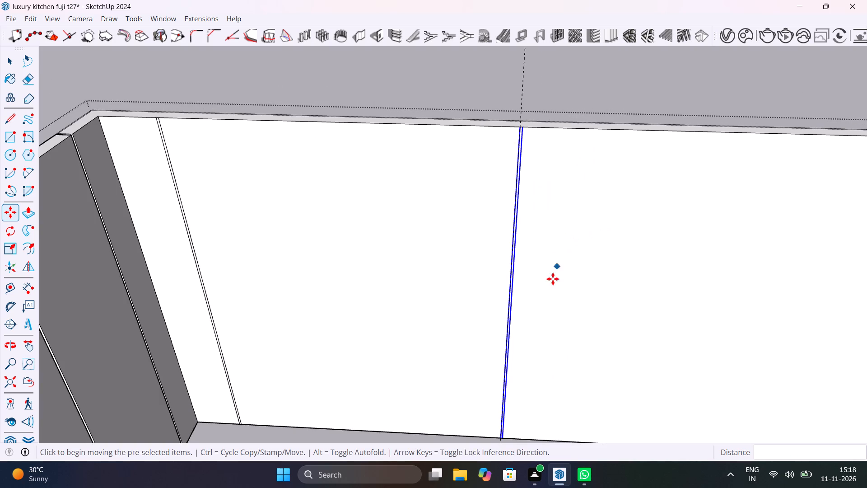
pyautogui.scroll(-1, 525, 363)
pyautogui.moveTo(521, 343); pyautogui.dragTo(522, 232, button='middle')
pyautogui.scroll(11, 509, 340)
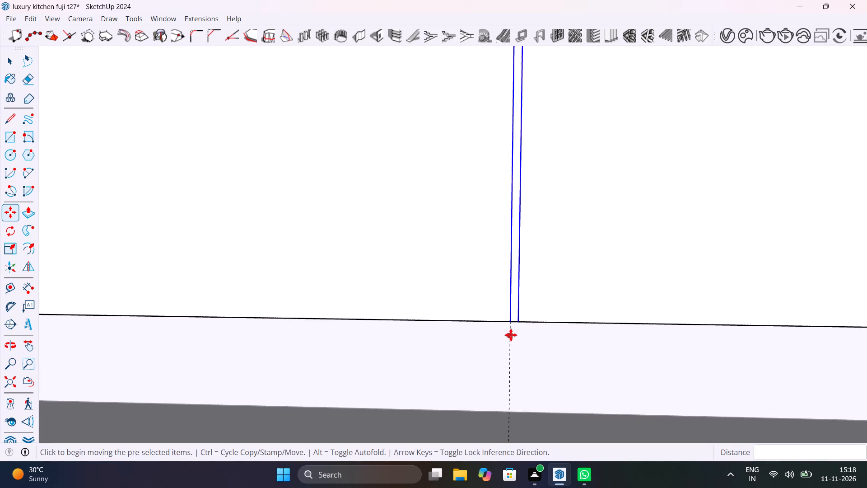
pyautogui.scroll(7, 511, 335)
pyautogui.scroll(-20, 500, 279)
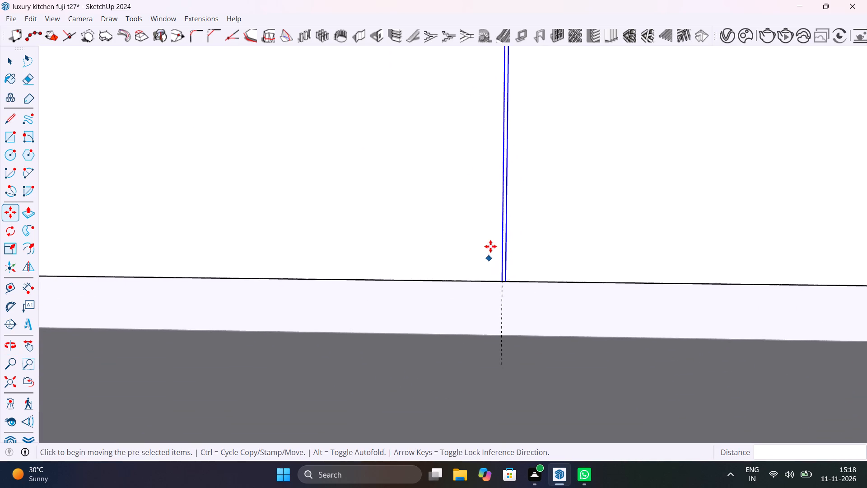
pyautogui.scroll(-9, 491, 244)
# Place a vertical construction guide 2' from the second groove, toward the open end of the third-side panel.
pyautogui.moveTo(495, 227); pyautogui.dragTo(463, 369, button='middle')
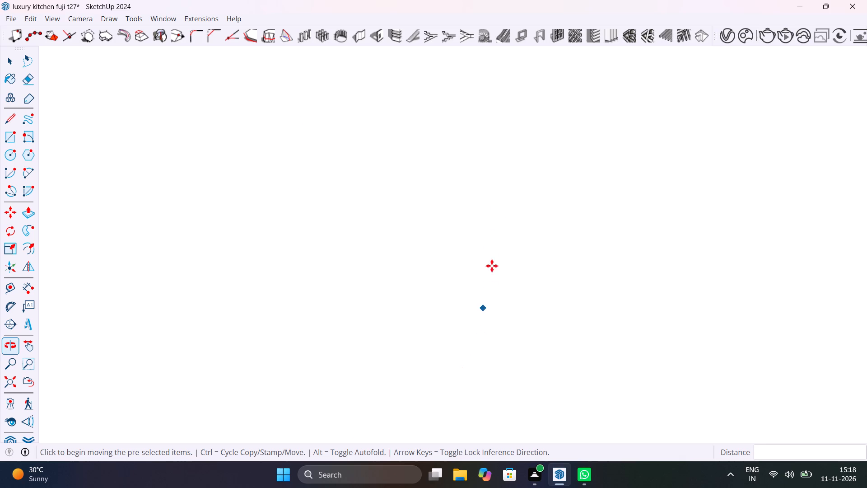
pyautogui.scroll(-20, 503, 192)
pyautogui.scroll(-20, 503, 192)
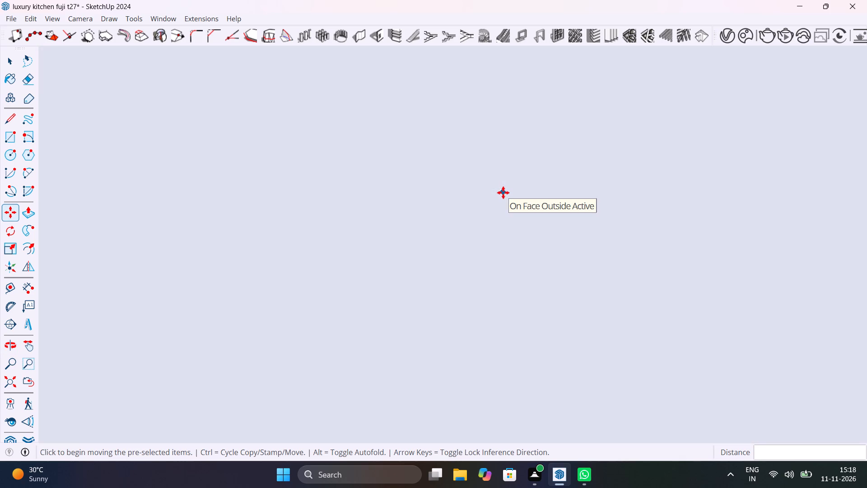
pyautogui.scroll(-20, 503, 192)
pyautogui.scroll(-19, 503, 192)
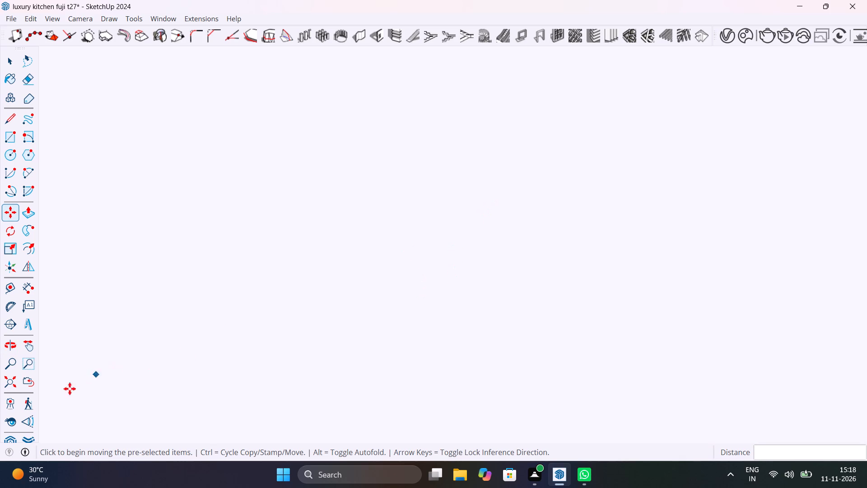
pyautogui.click(6, 385)
pyautogui.scroll(-1, 555, 188)
pyautogui.moveTo(554, 196); pyautogui.dragTo(519, 335, button='middle')
pyautogui.scroll(6, 522, 184)
pyautogui.moveTo(531, 206); pyautogui.dragTo(531, 282, button='middle')
pyautogui.scroll(8, 475, 326)
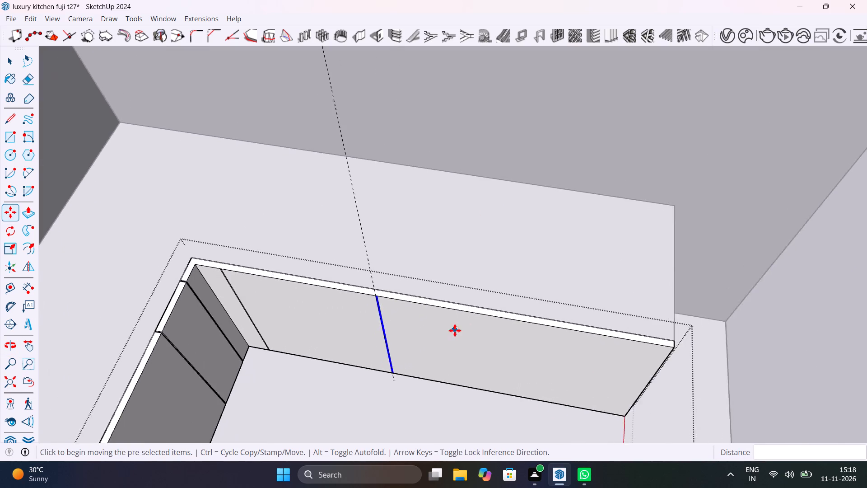
pyautogui.scroll(7, 455, 330)
pyautogui.moveTo(513, 312); pyautogui.dragTo(574, 230, button='middle')
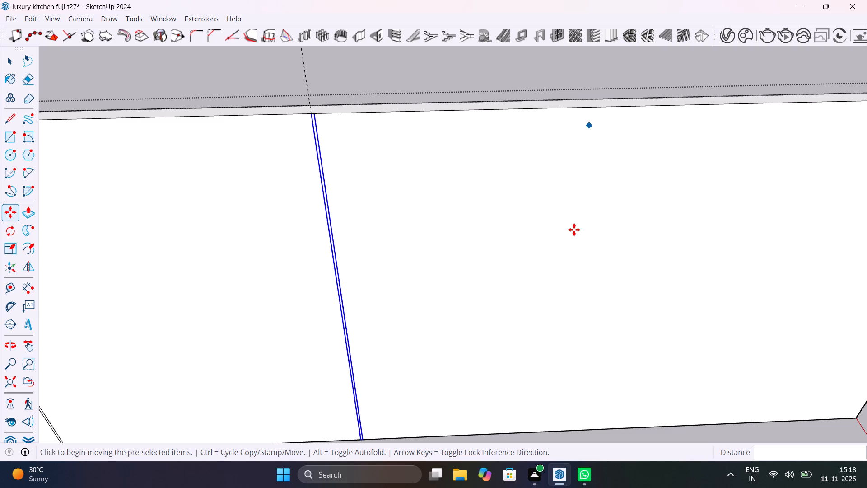
pyautogui.scroll(1, 574, 230)
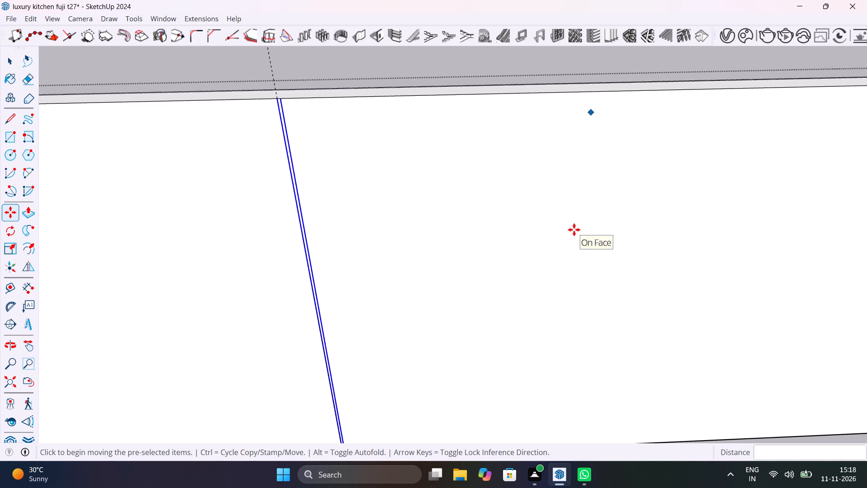
pyautogui.press('t')
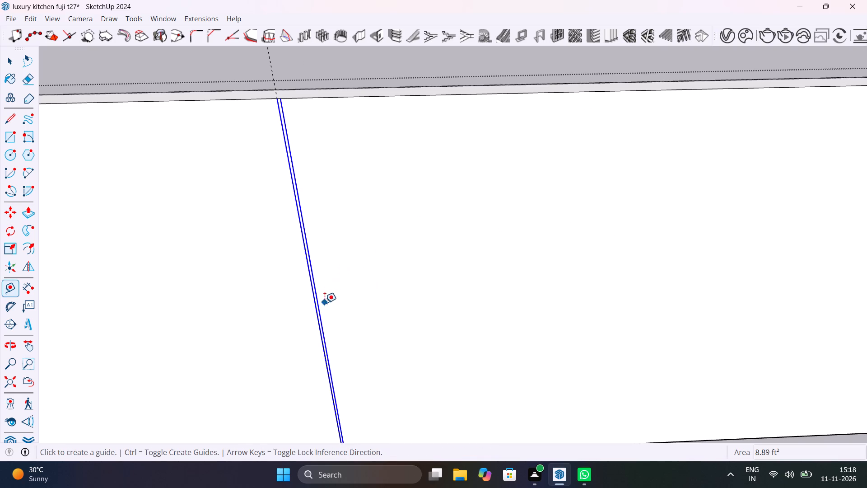
pyautogui.click(323, 310)
pyautogui.scroll(-6, 423, 289)
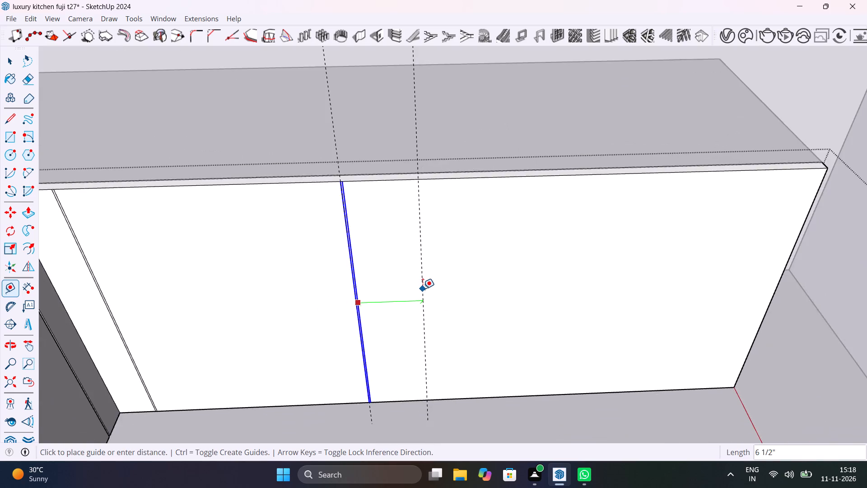
pyautogui.scroll(-3, 423, 289)
pyautogui.write("2'")
pyautogui.press('Return')
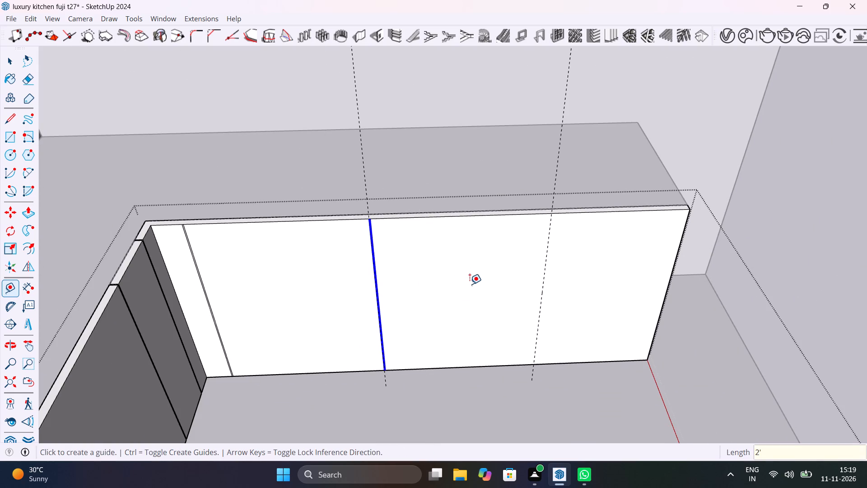
# Copy both lines of the second groove to the new guide's intersection with the third-side panel's top edge.
pyautogui.scroll(10, 372, 248)
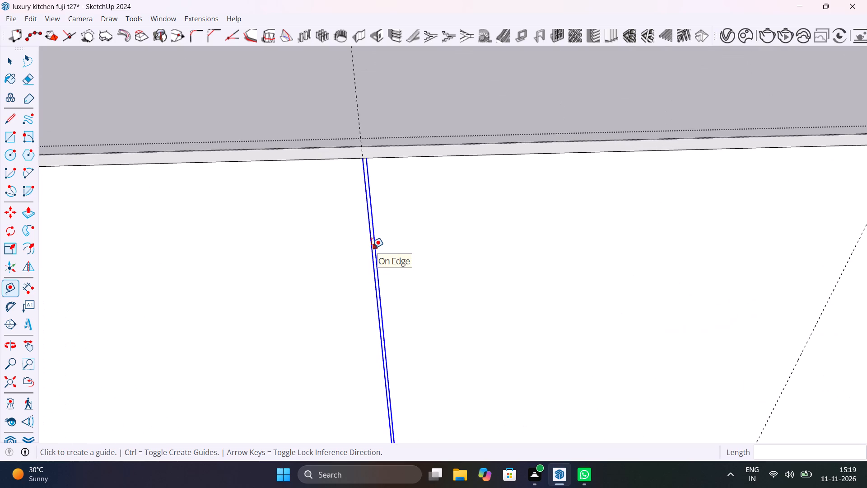
pyautogui.press('m')
pyautogui.scroll(5, 370, 241)
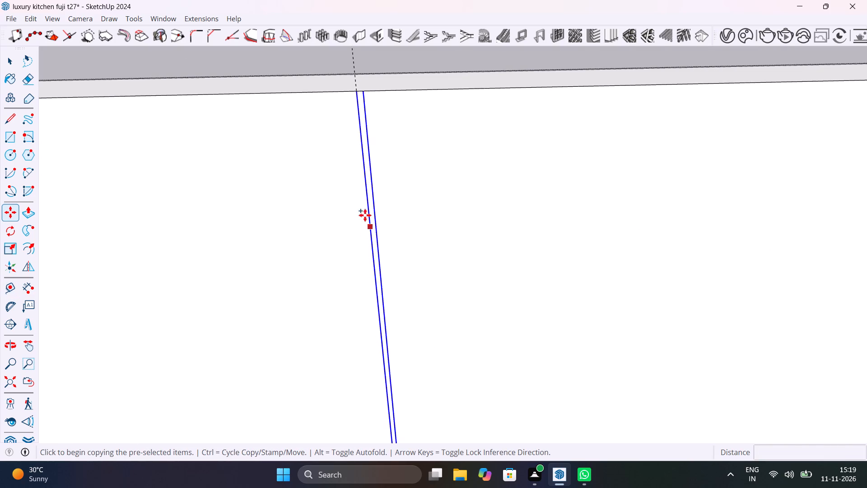
pyautogui.click(357, 92)
pyautogui.scroll(-3, 464, 89)
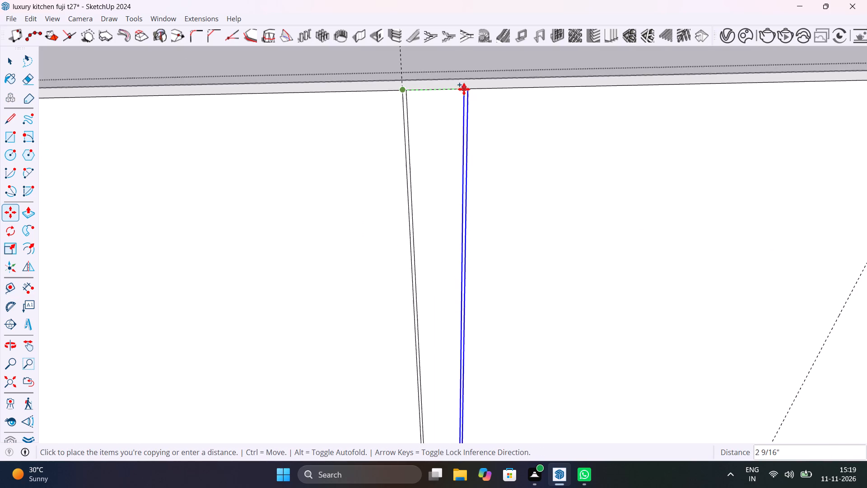
pyautogui.scroll(-9, 464, 89)
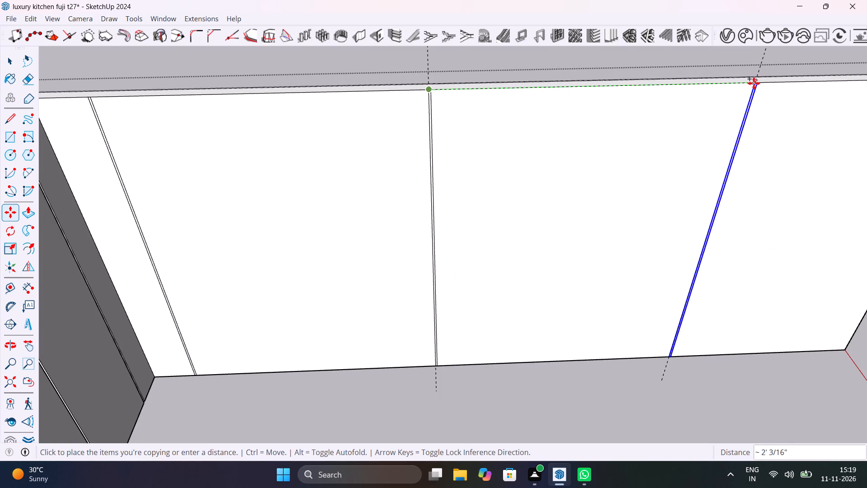
pyautogui.scroll(12, 752, 83)
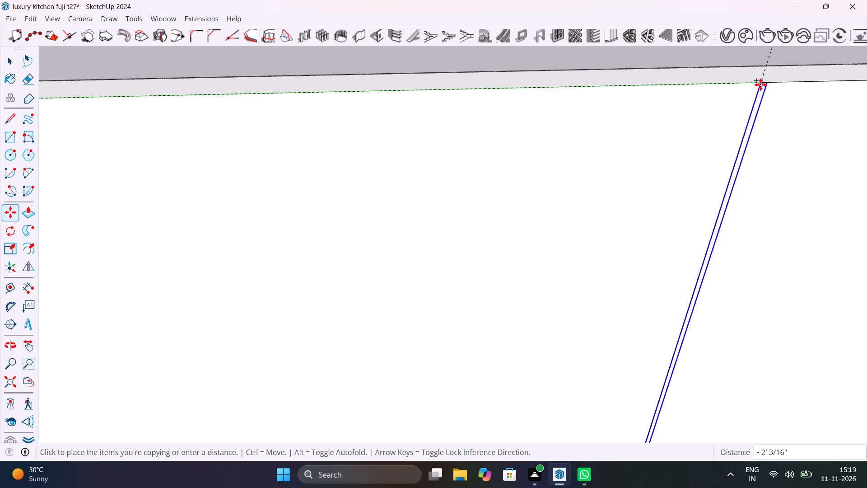
pyautogui.scroll(8, 760, 84)
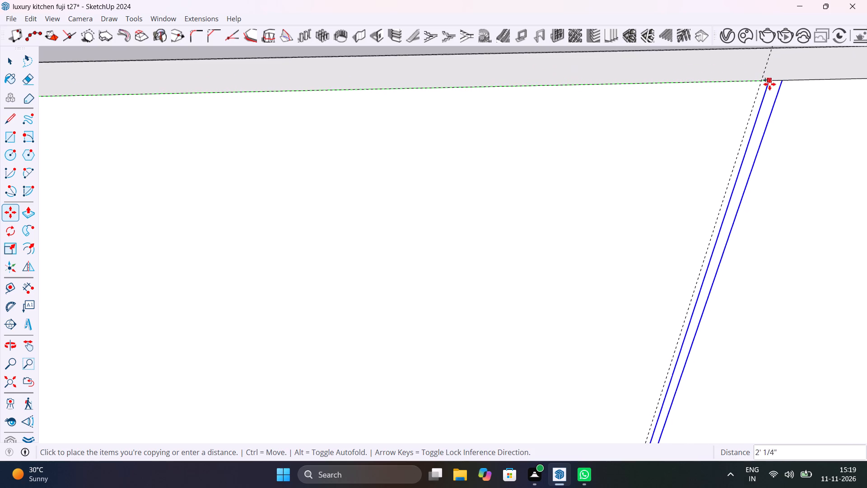
pyautogui.click(762, 82)
# Measure the remaining width from the third groove to the panel's outer end along its top edge.
pyautogui.scroll(-3, 637, 125)
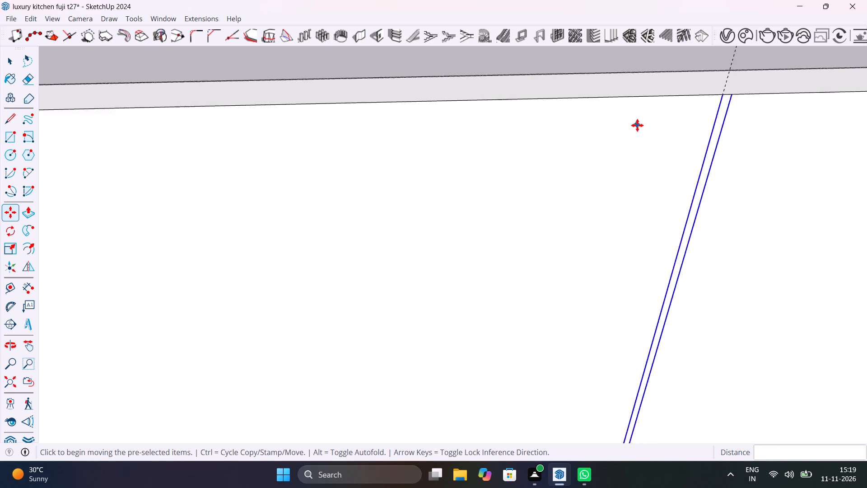
pyautogui.scroll(-20, 637, 125)
pyautogui.scroll(-1, 637, 125)
pyautogui.keyDown('shift'); pyautogui.moveTo(674, 201); pyautogui.dragTo(593, 145, button='middle'); pyautogui.keyUp('shift')
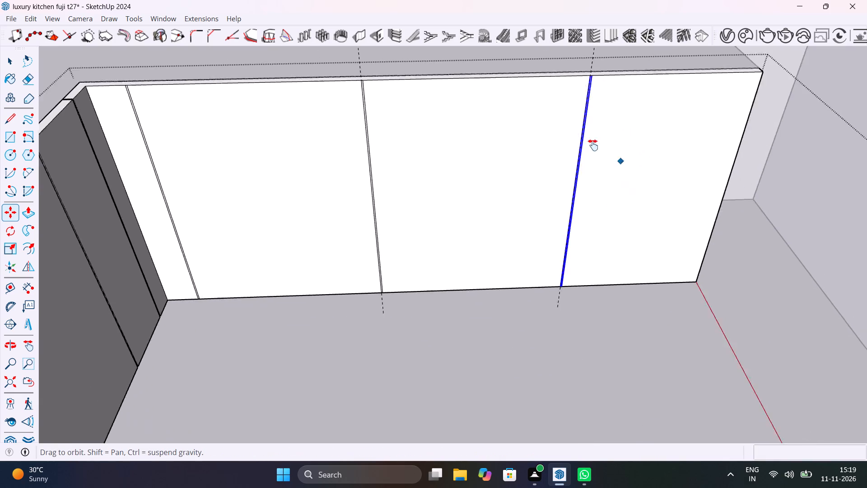
pyautogui.keyDown('shift'); pyautogui.moveTo(593, 145); pyautogui.dragTo(532, 171, button='middle'); pyautogui.keyUp('shift')
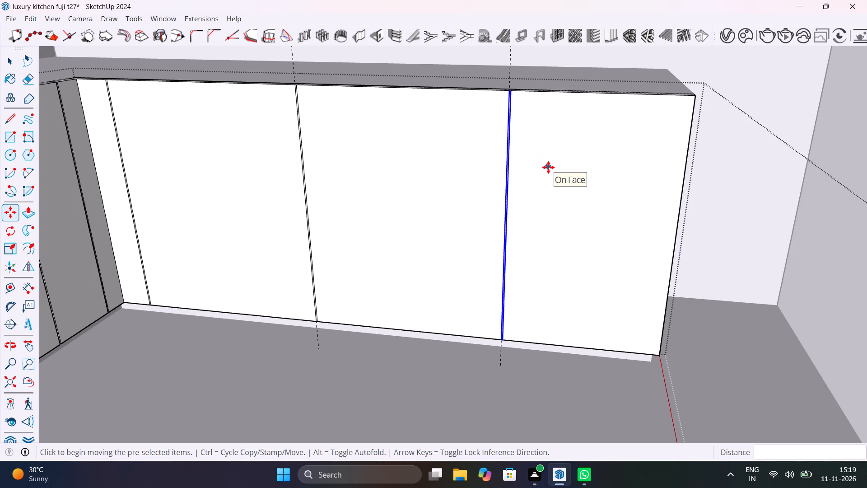
pyautogui.scroll(3, 548, 167)
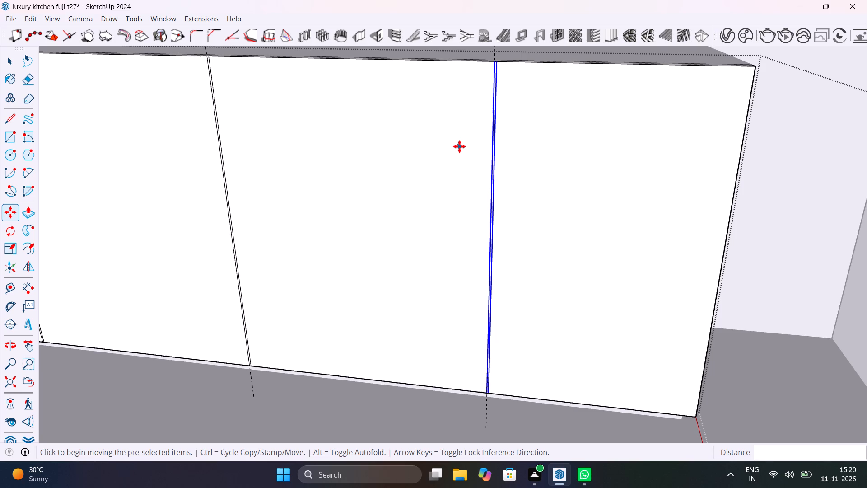
pyautogui.scroll(1, 533, 94)
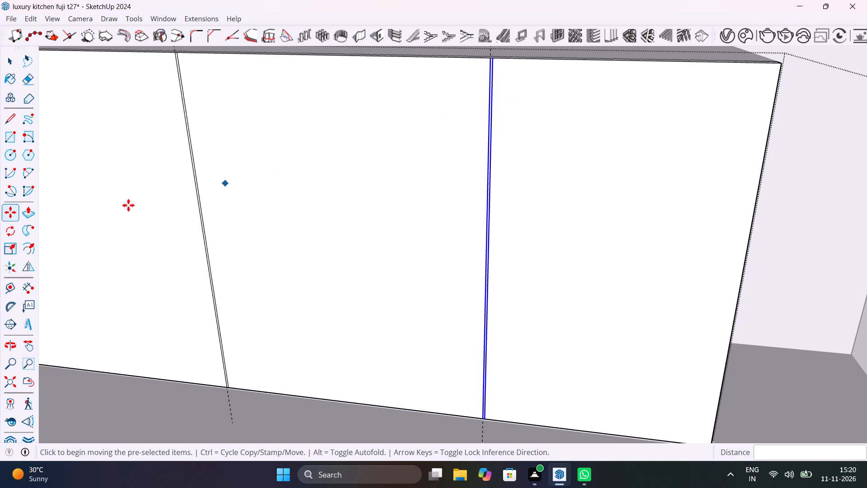
pyautogui.click(32, 290)
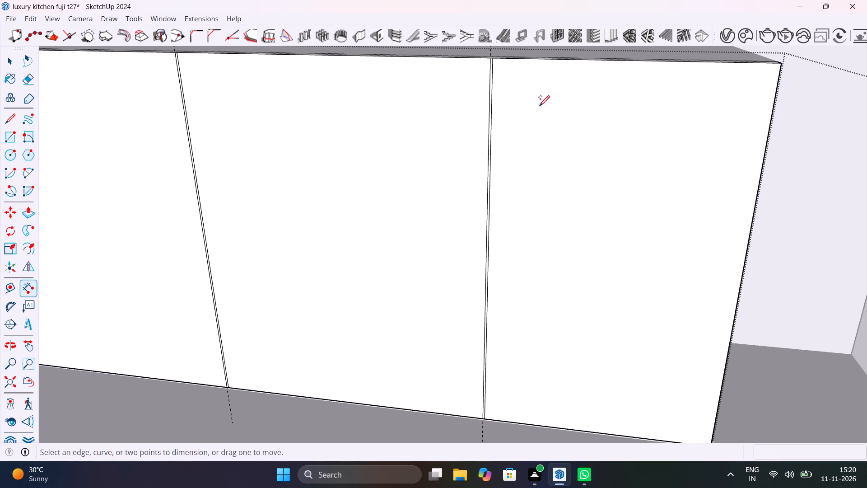
pyautogui.click(494, 62)
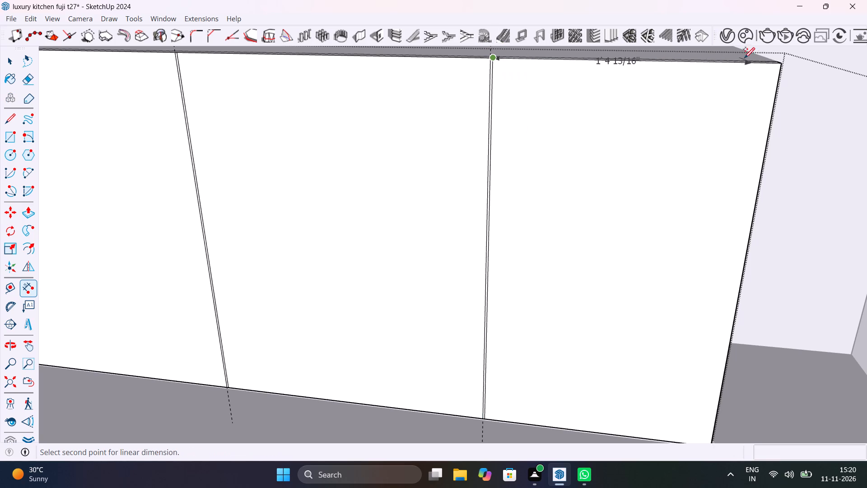
pyautogui.click(778, 65)
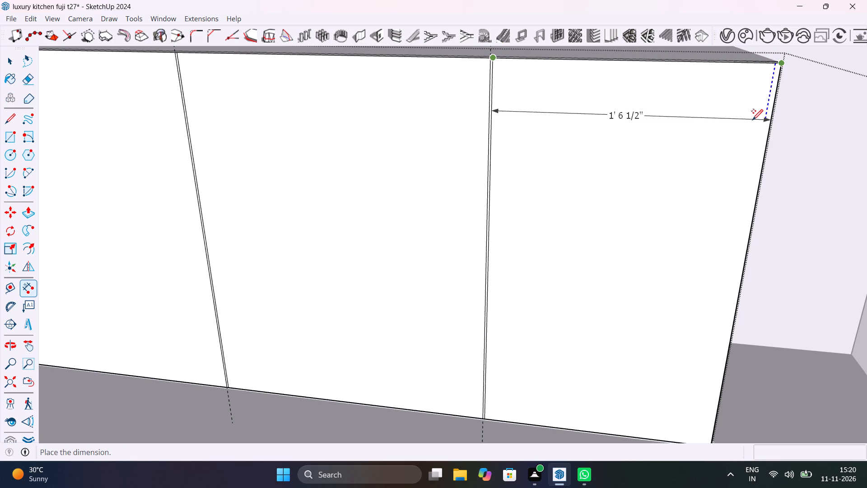
pyautogui.press('space')
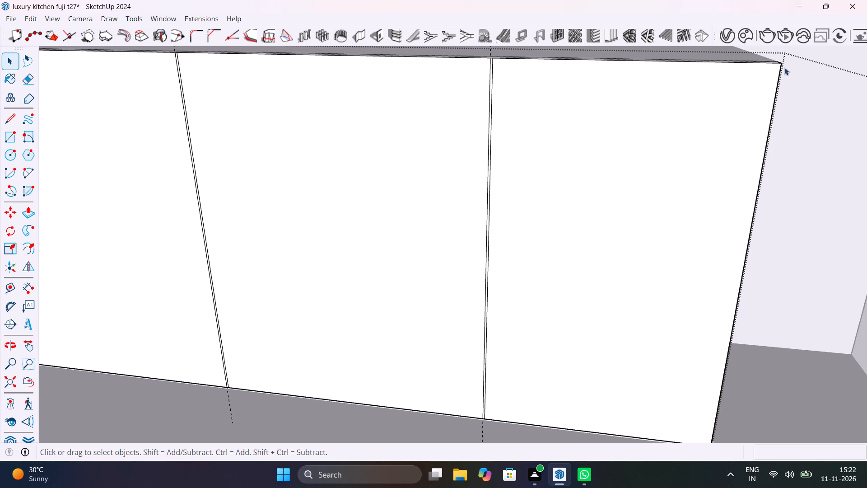
# Place a vertical construction guide 1' from the third groove, toward the third-side panel's outer end.
pyautogui.scroll(-3, 519, 135)
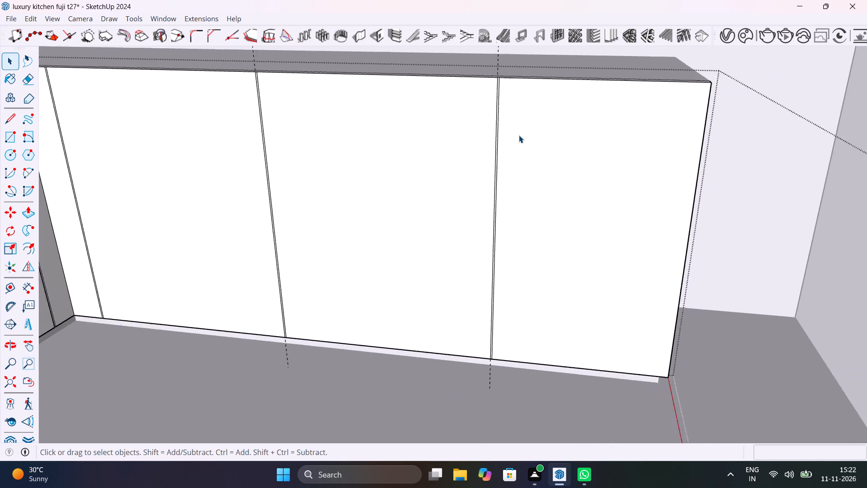
pyautogui.scroll(-1, 519, 135)
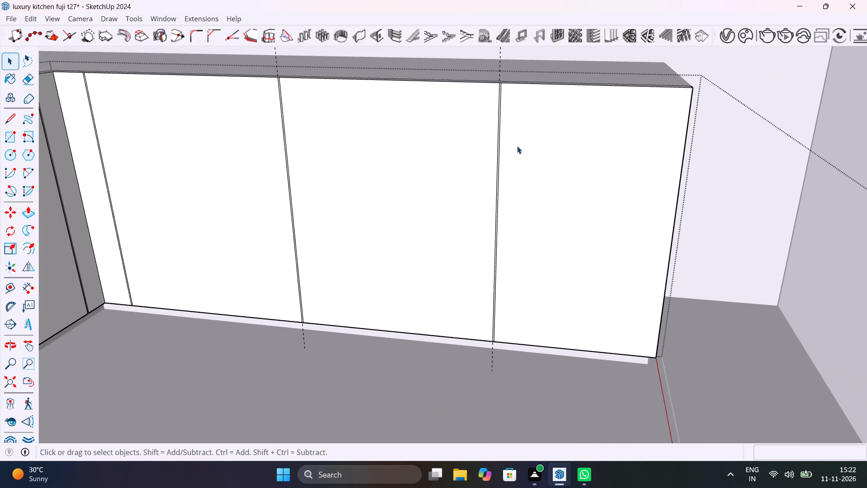
pyautogui.press('t')
pyautogui.scroll(4, 517, 161)
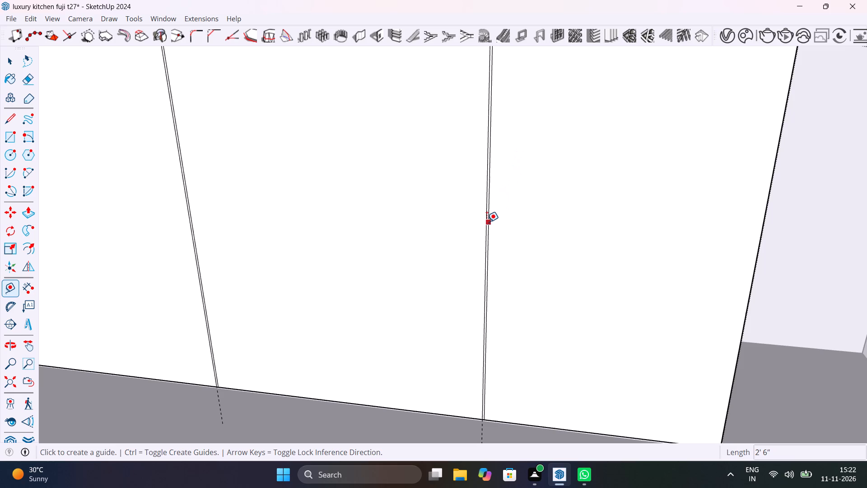
pyautogui.click(488, 218)
pyautogui.write("1'")
pyautogui.press('Return')
pyautogui.scroll(-5, 586, 152)
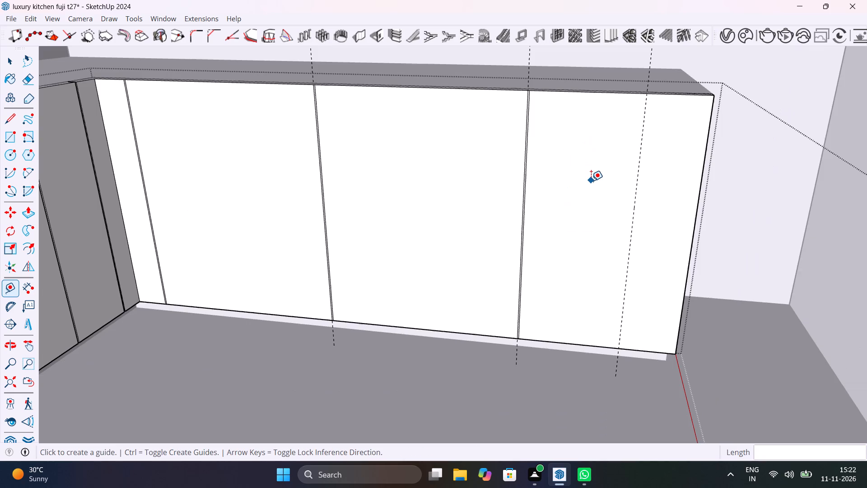
# Copy both lines of the third groove to the 1' guide's intersection with the panel's top edge.
pyautogui.press('space')
pyautogui.scroll(11, 527, 90)
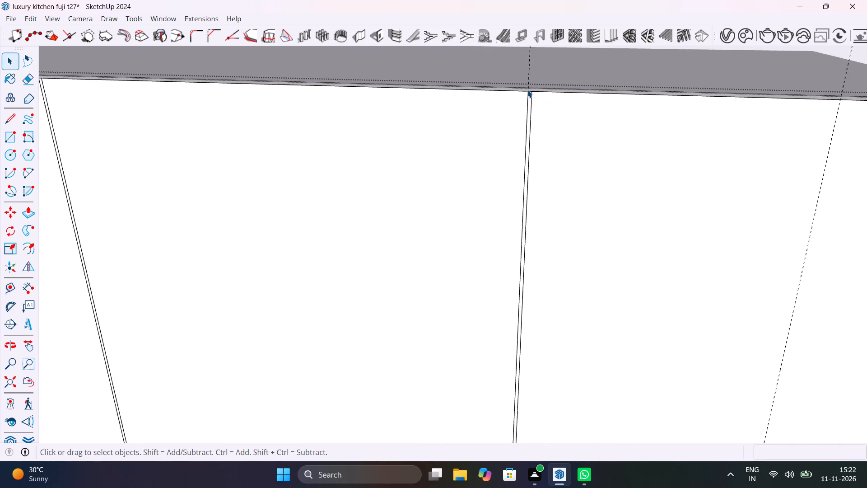
pyautogui.scroll(3, 527, 90)
pyautogui.keyDown('shift'); pyautogui.click(527, 122); pyautogui.keyUp('shift')
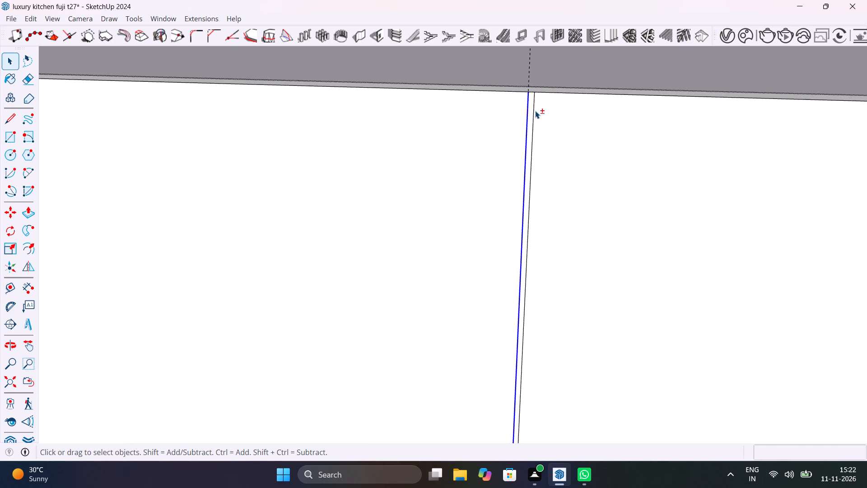
pyautogui.keyDown('shift'); pyautogui.click(533, 107); pyautogui.keyUp('shift')
pyautogui.press('m')
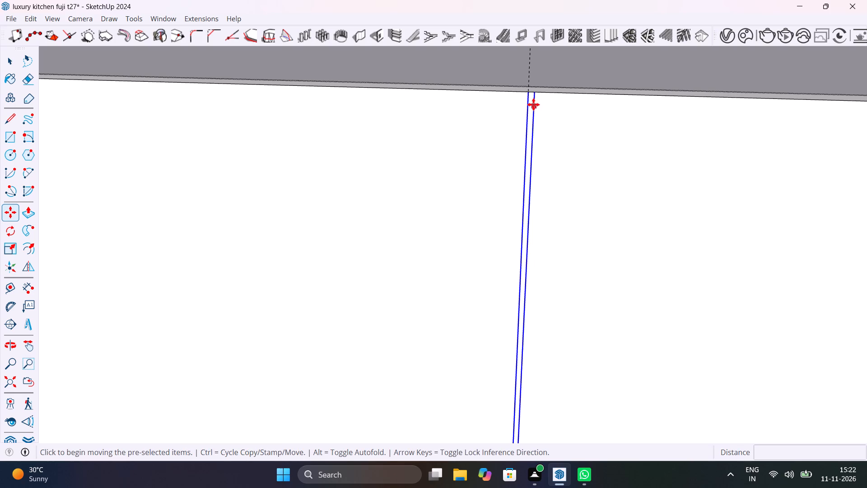
pyautogui.click(530, 93)
pyautogui.scroll(-12, 663, 112)
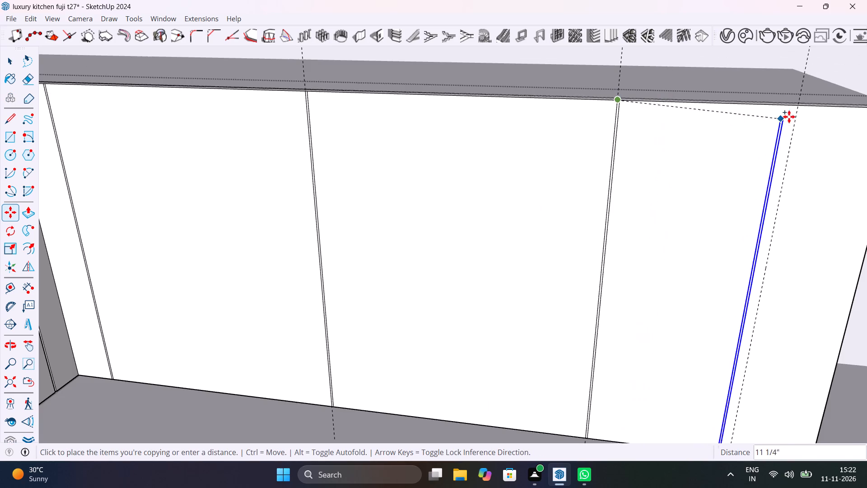
pyautogui.scroll(15, 799, 112)
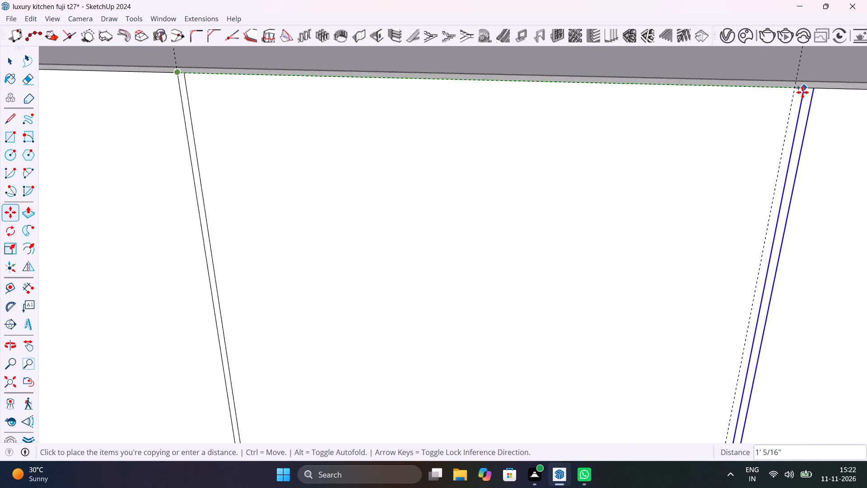
pyautogui.click(797, 91)
pyautogui.scroll(-18, 704, 197)
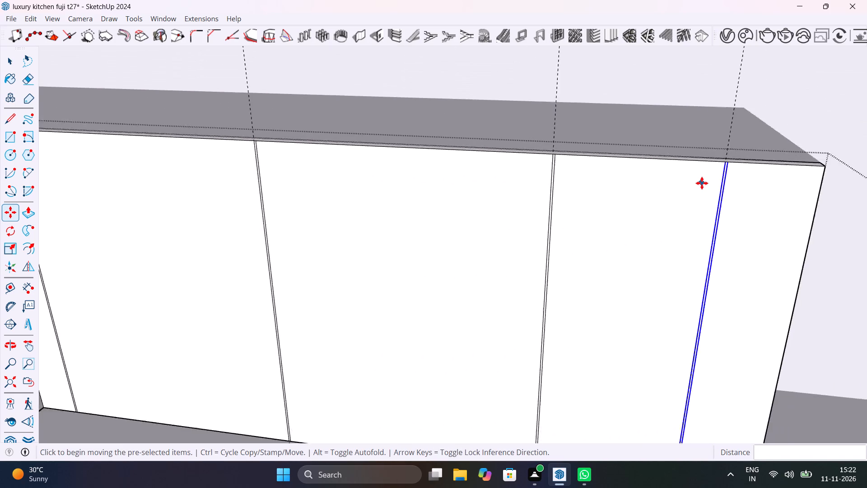
pyautogui.scroll(-3, 702, 183)
pyautogui.press('space')
pyautogui.moveTo(740, 257); pyautogui.dragTo(525, 254, button='middle')
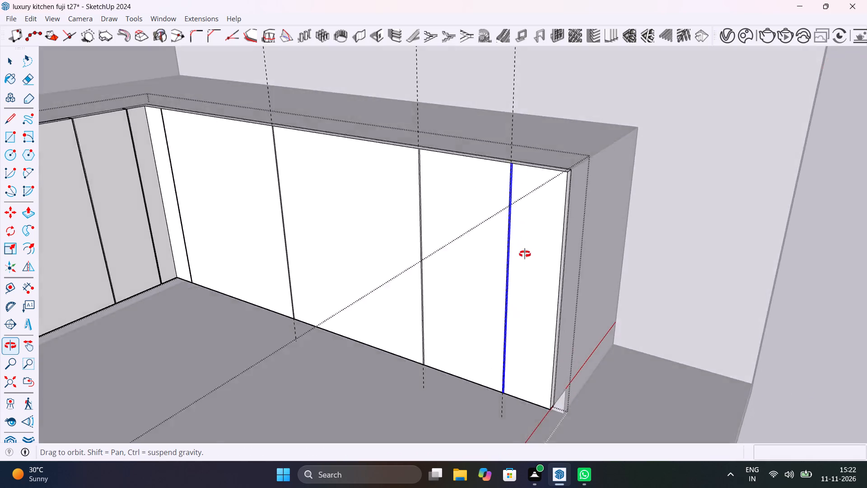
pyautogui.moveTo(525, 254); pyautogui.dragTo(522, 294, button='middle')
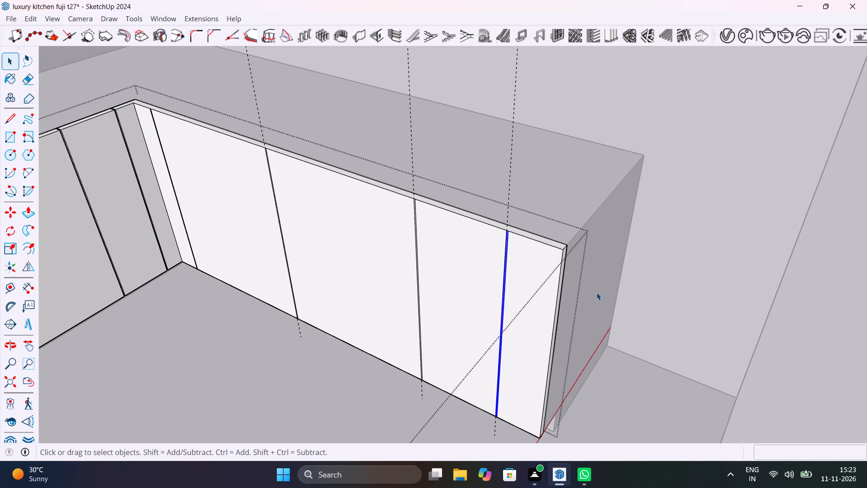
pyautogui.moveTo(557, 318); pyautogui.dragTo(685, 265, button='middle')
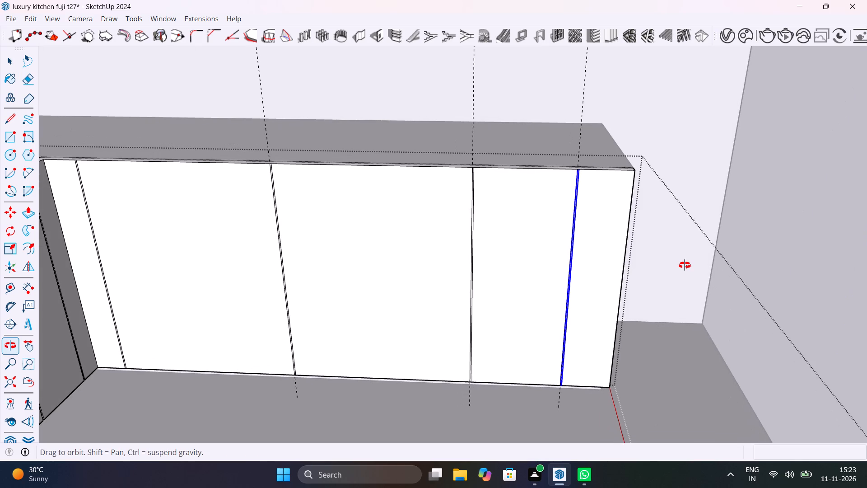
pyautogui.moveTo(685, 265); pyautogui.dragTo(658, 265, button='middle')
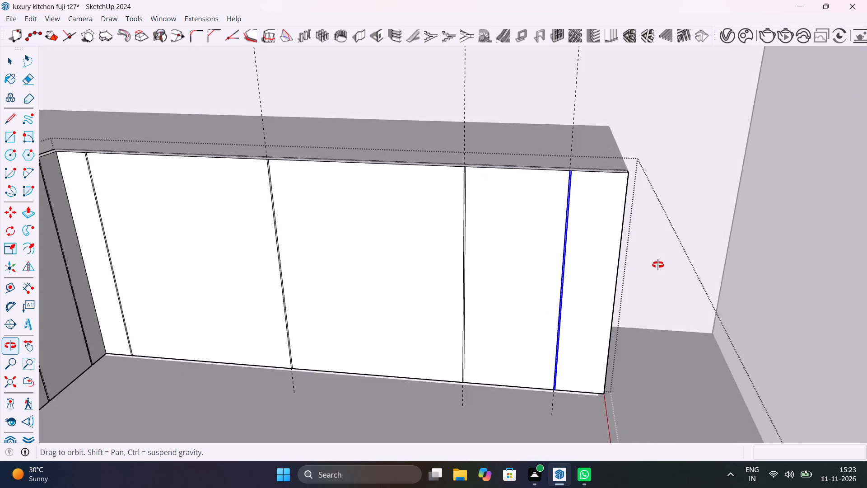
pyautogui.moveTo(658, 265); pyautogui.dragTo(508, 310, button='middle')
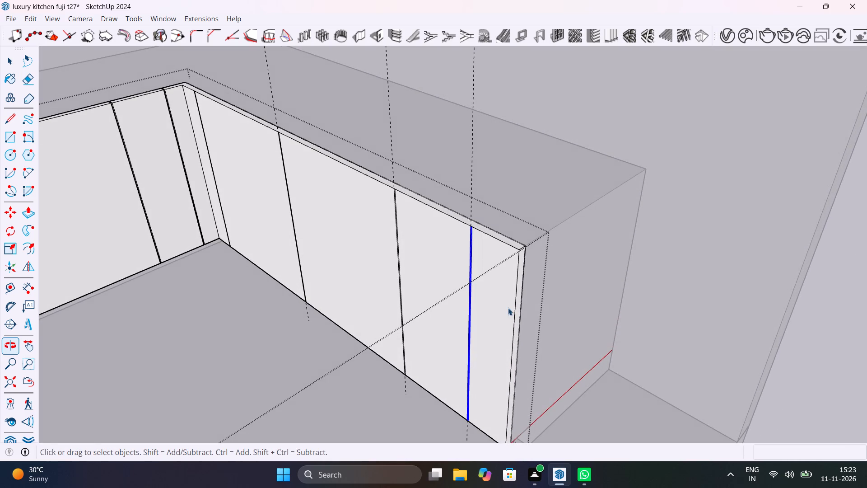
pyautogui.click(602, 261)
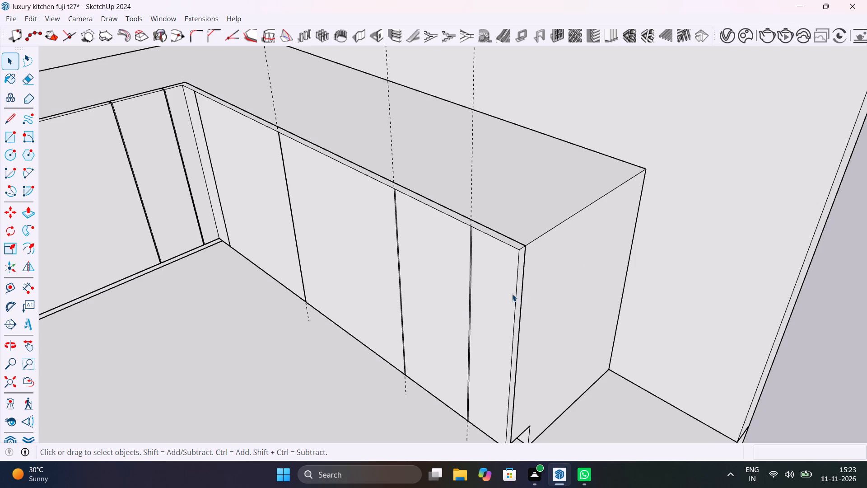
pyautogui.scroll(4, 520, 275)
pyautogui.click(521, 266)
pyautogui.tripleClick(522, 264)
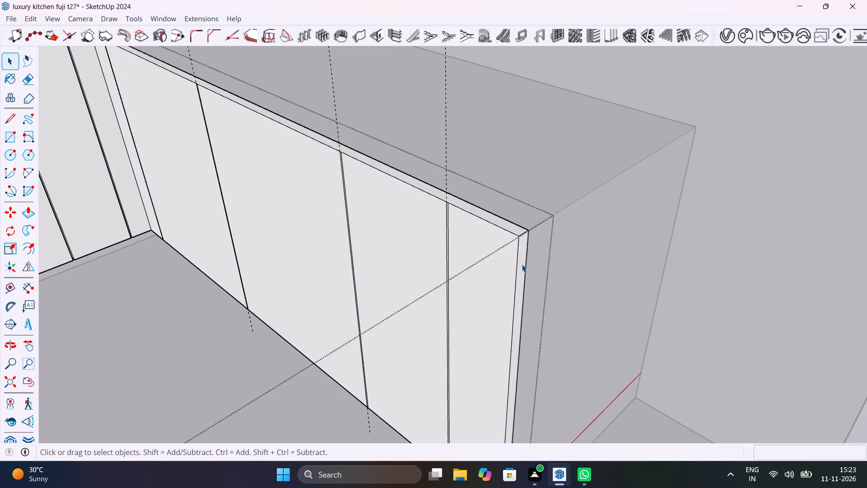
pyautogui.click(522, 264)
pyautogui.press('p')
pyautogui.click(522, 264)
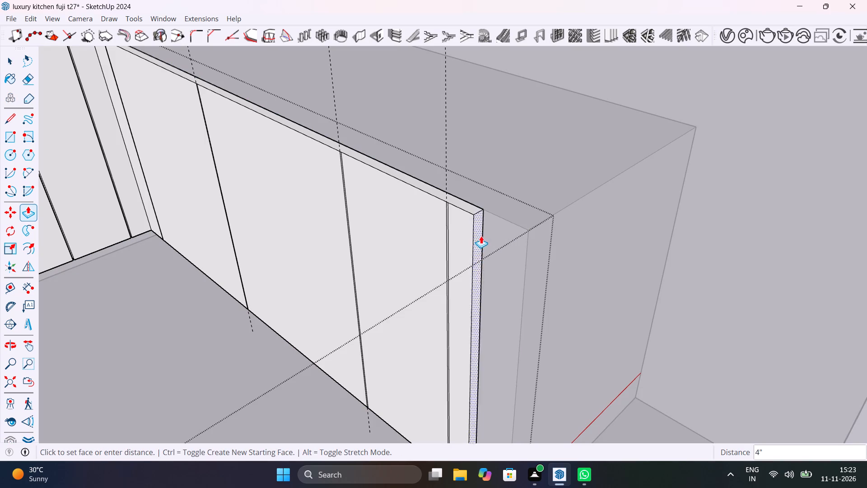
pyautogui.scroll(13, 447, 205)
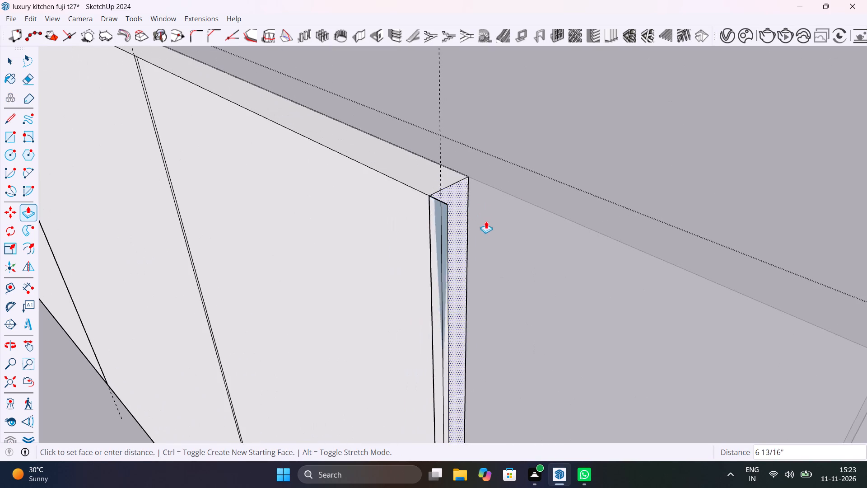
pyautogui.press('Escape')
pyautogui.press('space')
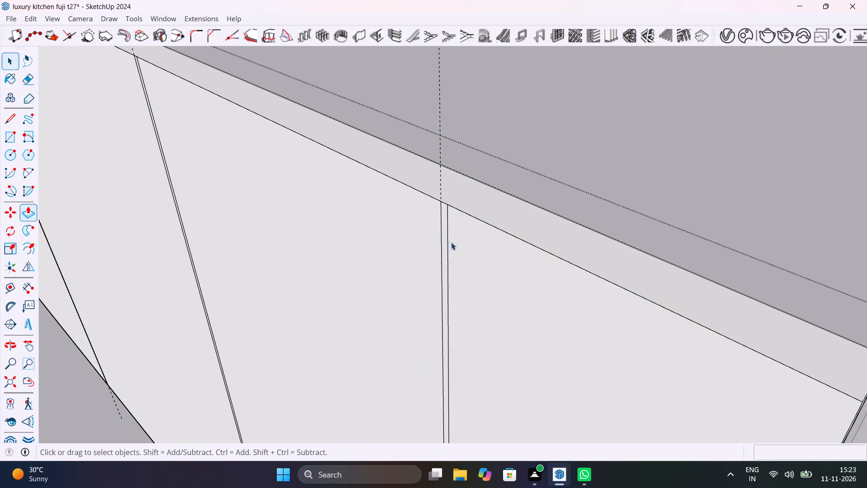
# Push the strip between the two lines of the outermost groove 1" into the third-side panel.
pyautogui.scroll(10, 441, 224)
pyautogui.press('p')
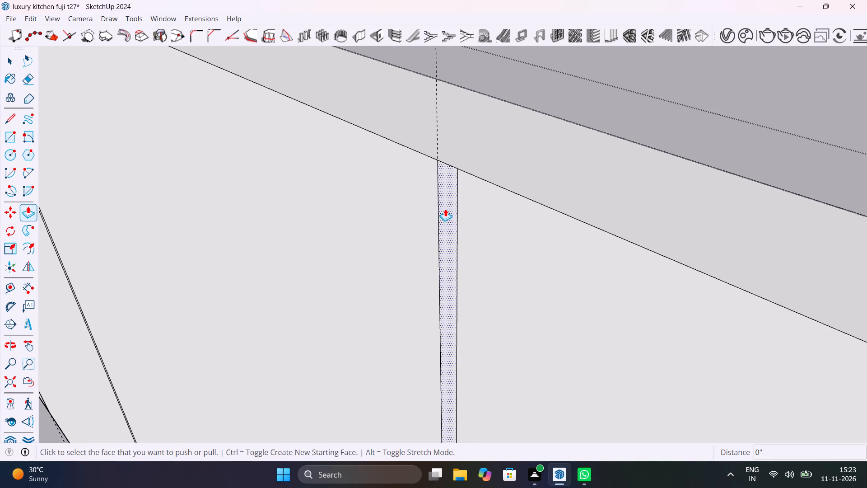
pyautogui.click(445, 209)
pyautogui.click(594, 100)
# Recess the third groove's strip in the third-side panel by the same 1" push depth.
pyautogui.scroll(-8, 669, 155)
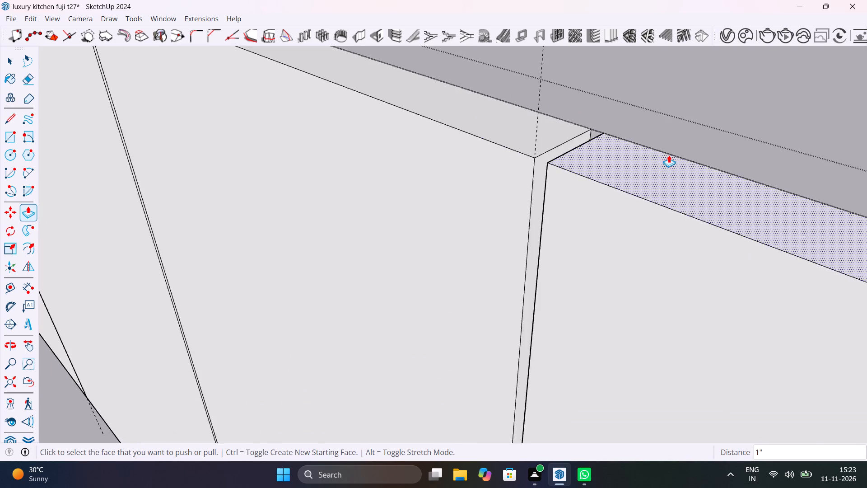
pyautogui.scroll(-5, 669, 155)
pyautogui.scroll(1, 669, 155)
pyautogui.scroll(-5, 671, 149)
pyautogui.keyDown('shift'); pyautogui.moveTo(436, 131); pyautogui.dragTo(578, 439, button='middle'); pyautogui.keyUp('shift')
pyautogui.scroll(6, 480, 344)
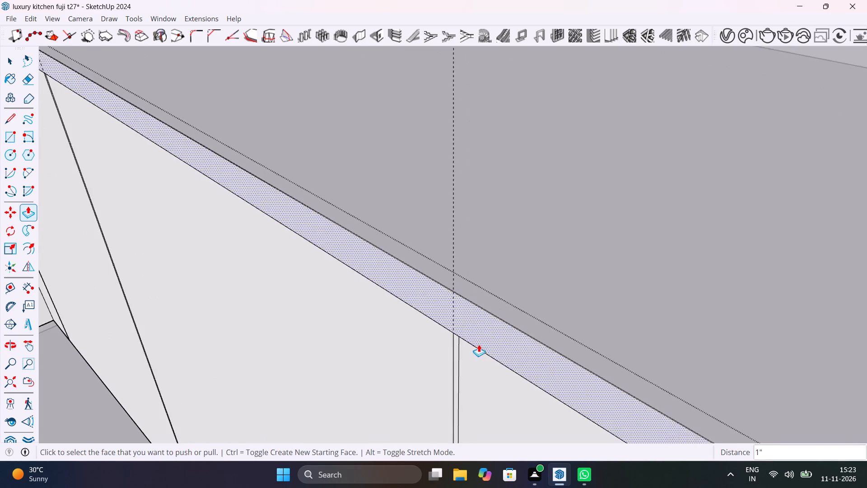
pyautogui.scroll(9, 479, 344)
pyautogui.doubleClick(444, 352)
# Recess the second groove's strip in the third-side panel by the same 1" push depth.
pyautogui.scroll(-13, 446, 350)
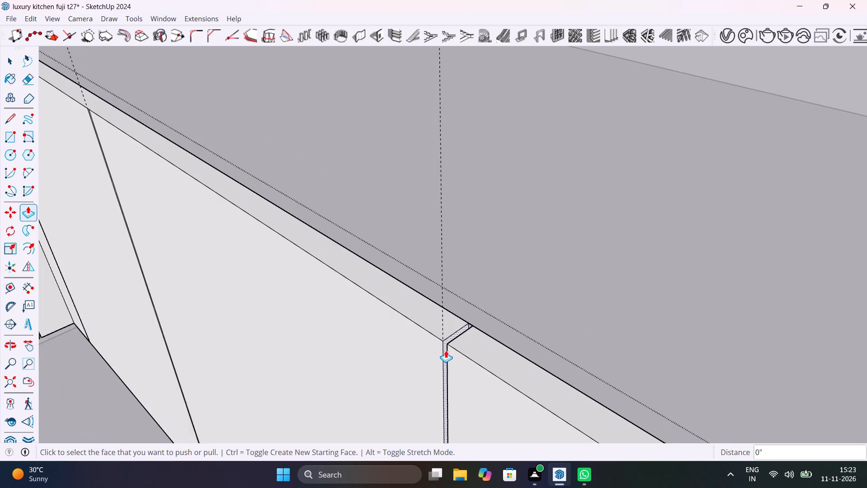
pyautogui.scroll(-4, 446, 350)
pyautogui.keyDown('shift'); pyautogui.moveTo(350, 243); pyautogui.dragTo(634, 348, button='middle'); pyautogui.keyUp('shift')
pyautogui.scroll(4, 399, 241)
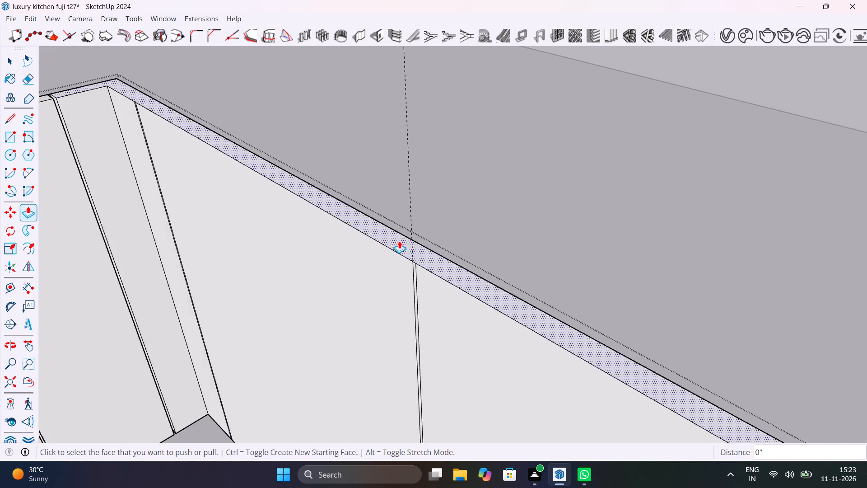
pyautogui.scroll(17, 399, 241)
pyautogui.doubleClick(441, 261)
# Recess the groove strip nearest the inner corner by the same 1" depth and leave the panel group.
pyautogui.scroll(-2, 441, 261)
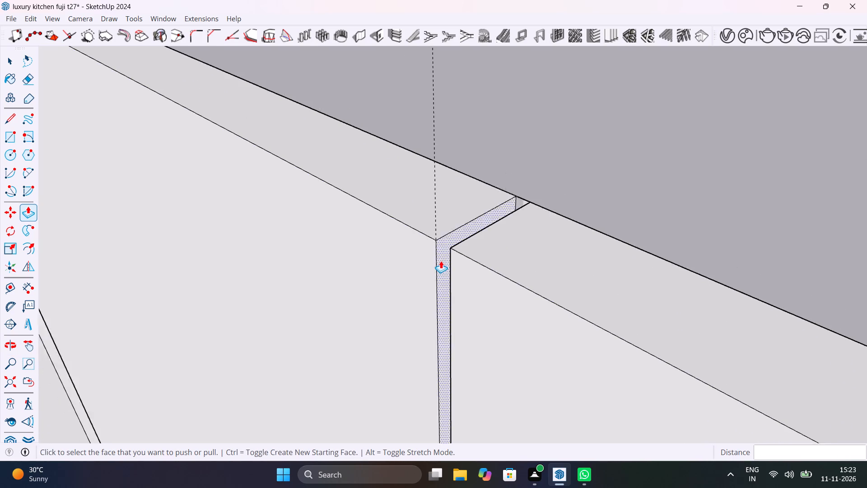
pyautogui.scroll(-17, 441, 261)
pyautogui.keyDown('shift'); pyautogui.moveTo(520, 355); pyautogui.dragTo(628, 415, button='middle'); pyautogui.keyUp('shift')
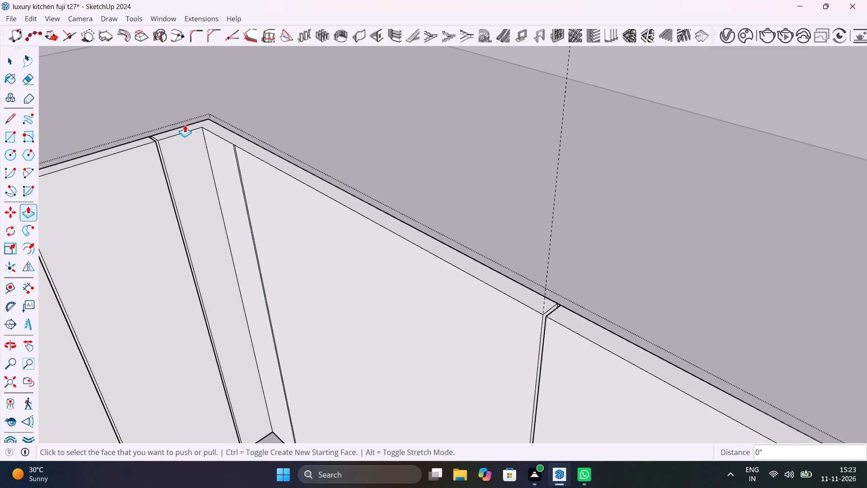
pyautogui.scroll(20, 229, 133)
pyautogui.scroll(1, 229, 133)
pyautogui.scroll(-3, 244, 268)
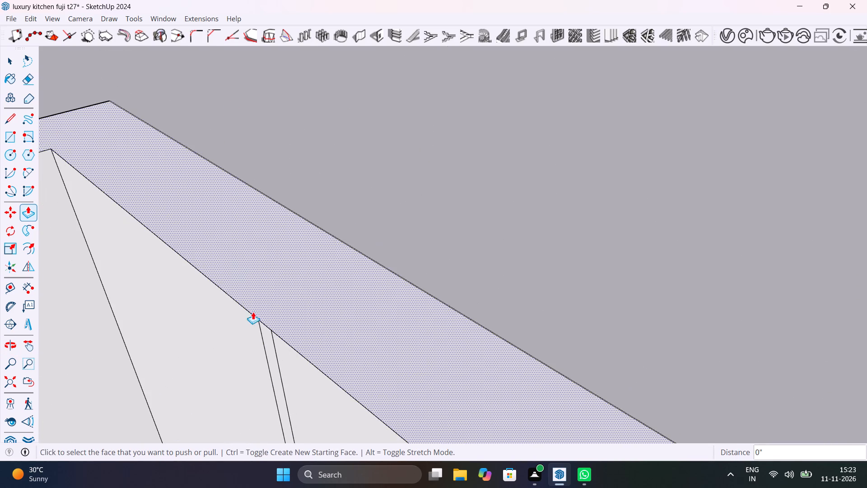
pyautogui.doubleClick(261, 331)
pyautogui.scroll(-20, 266, 325)
pyautogui.scroll(-2, 266, 325)
pyautogui.press('space')
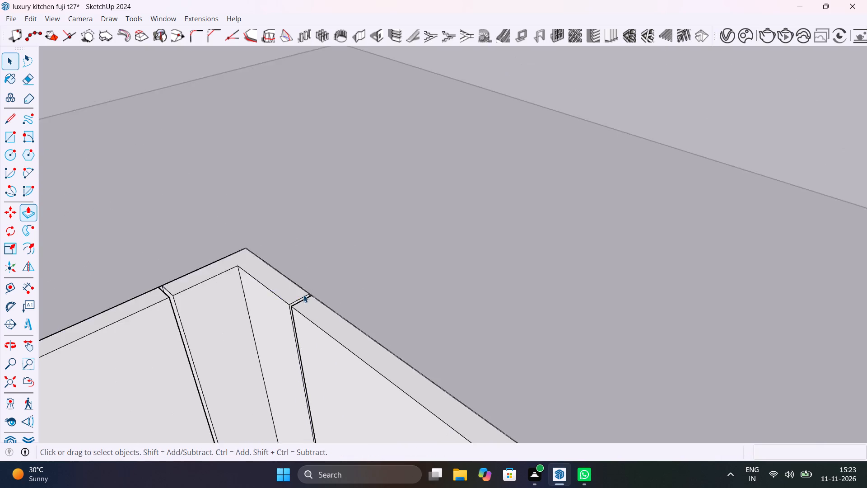
pyautogui.scroll(-20, 303, 295)
pyautogui.scroll(-8, 303, 295)
pyautogui.click(541, 267)
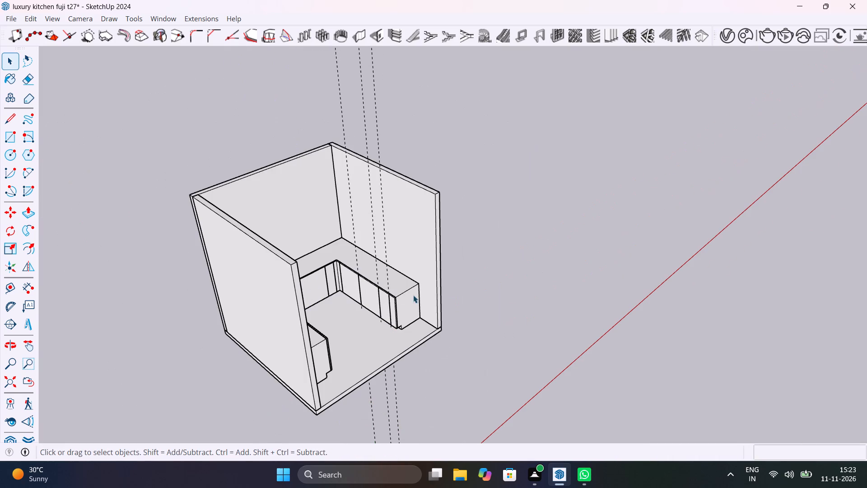
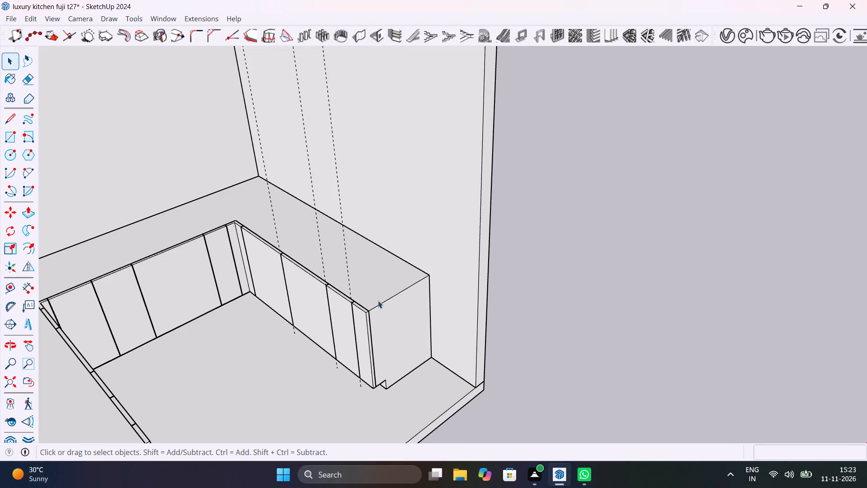
# Push the outer end face of the third-side front panel back about 4 11/16" toward the outermost groove.
pyautogui.scroll(14, 369, 325)
pyautogui.scroll(9, 362, 303)
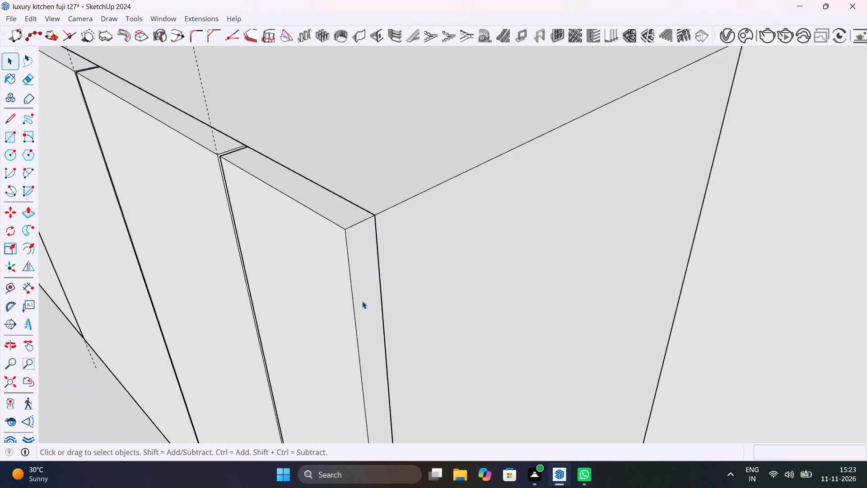
pyautogui.scroll(2, 362, 301)
pyautogui.click(368, 293)
pyautogui.doubleClick(368, 292)
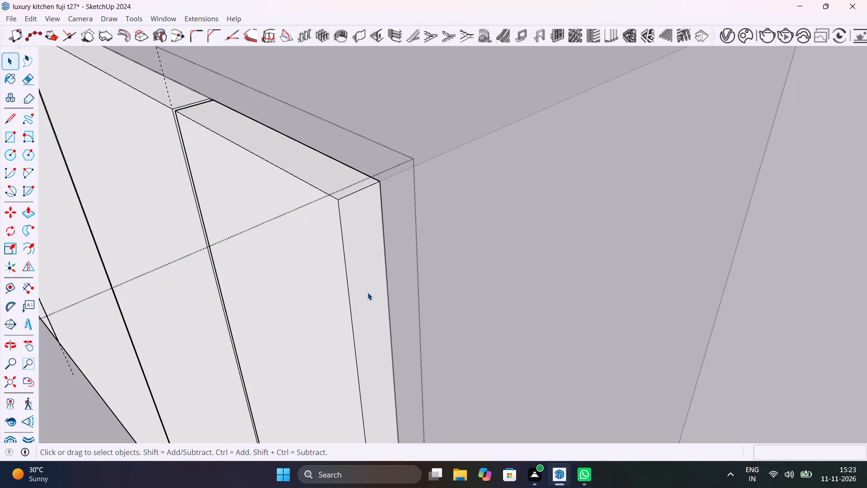
pyautogui.click(370, 280)
pyautogui.press('p')
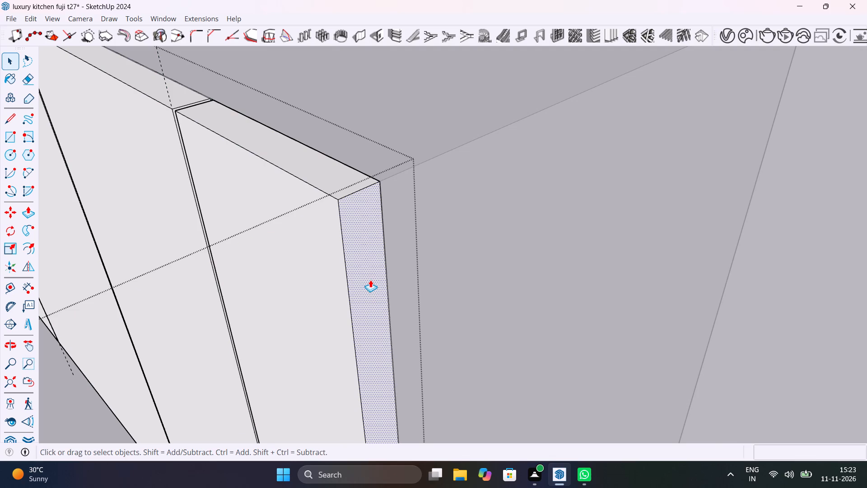
pyautogui.click(370, 280)
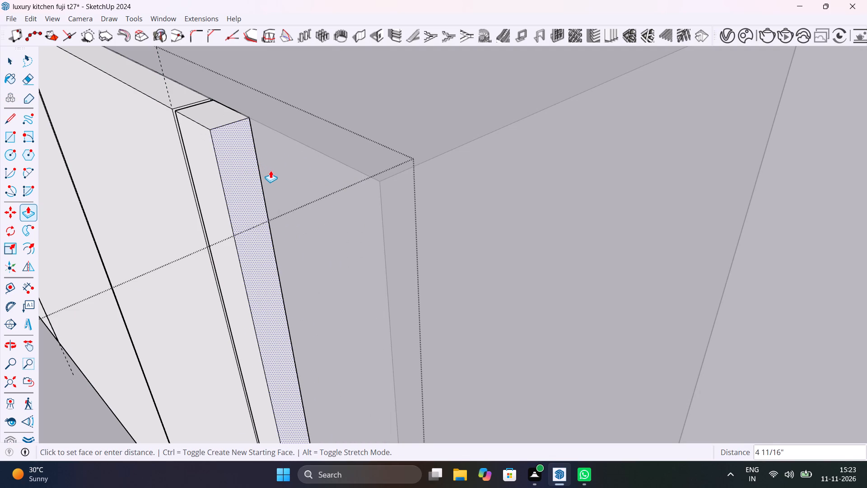
pyautogui.click(273, 172)
pyautogui.scroll(-12, 285, 226)
pyautogui.press('space')
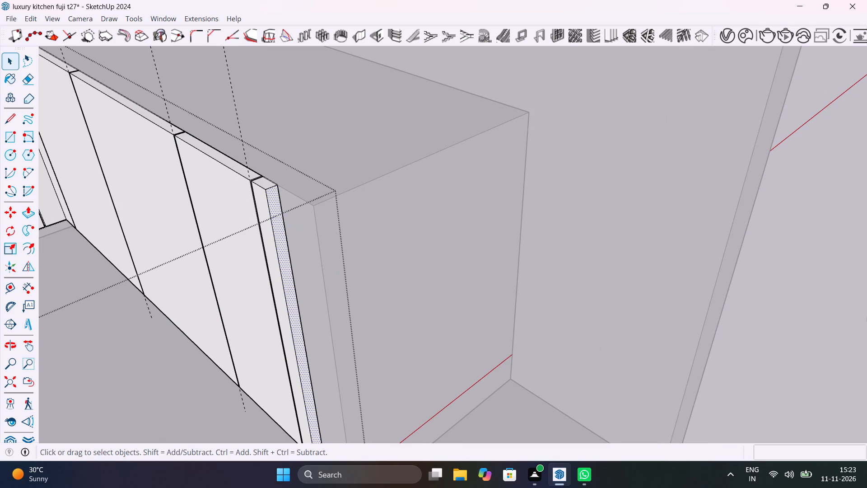
pyautogui.click(788, 275)
# Push the open end face of the third-side counter body back flush with the shortened front panel's end.
pyautogui.moveTo(271, 233); pyautogui.dragTo(526, 183, button='middle')
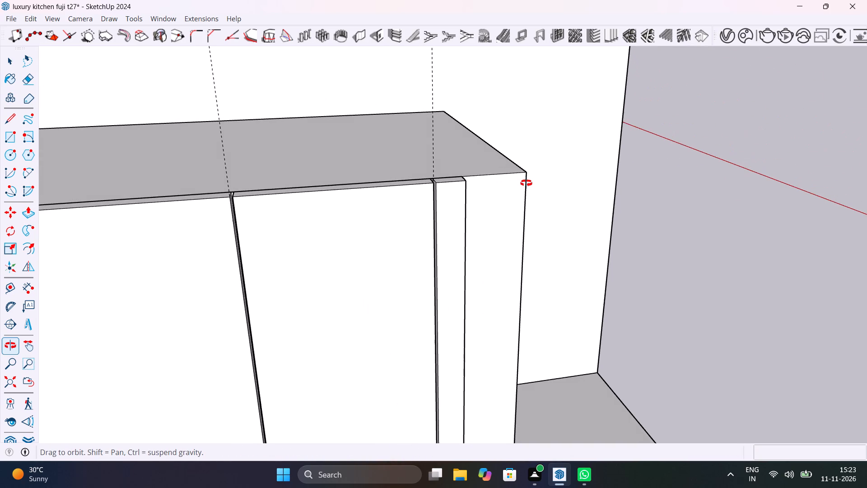
pyautogui.moveTo(526, 183); pyautogui.dragTo(367, 257, button='middle')
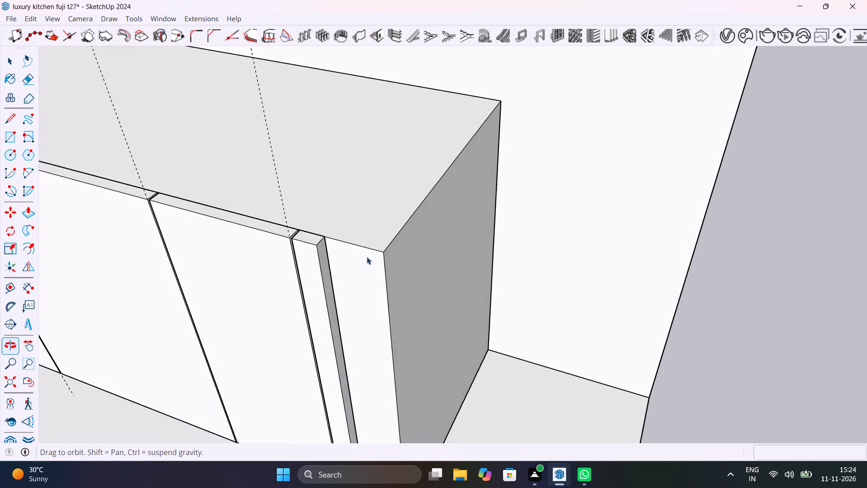
pyautogui.moveTo(367, 257); pyautogui.dragTo(367, 257, button='middle')
pyautogui.scroll(5, 312, 259)
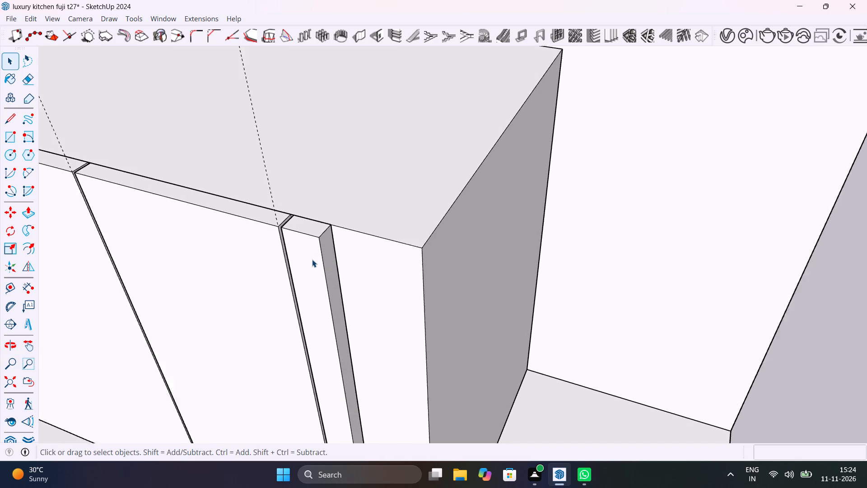
pyautogui.click(480, 237)
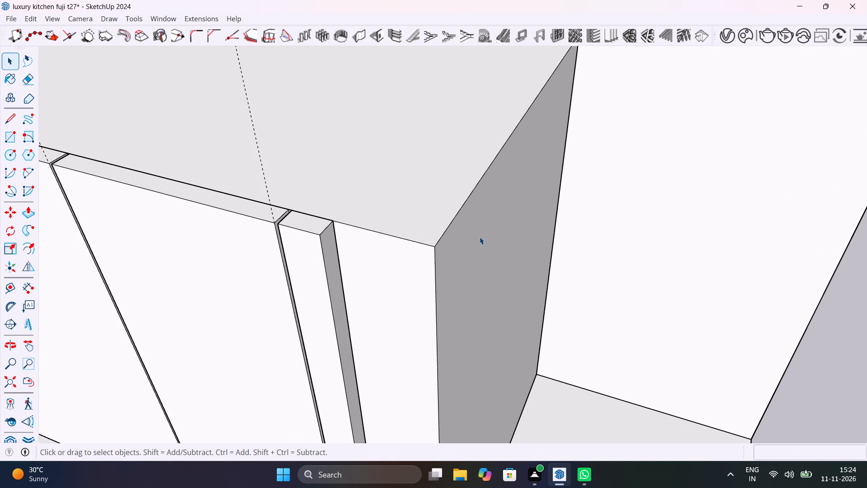
pyautogui.doubleClick(480, 237)
pyautogui.click(478, 238)
pyautogui.click(478, 238)
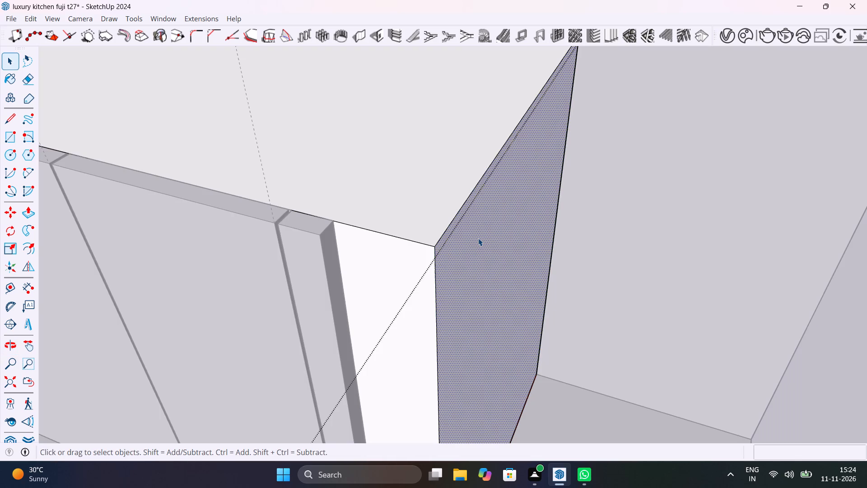
pyautogui.press('p')
pyautogui.click(478, 238)
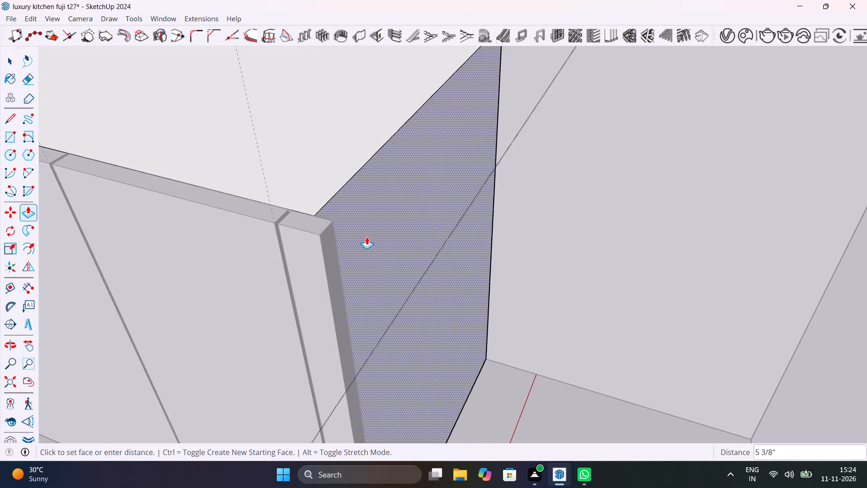
pyautogui.click(331, 226)
pyautogui.scroll(-10, 421, 263)
pyautogui.press('space')
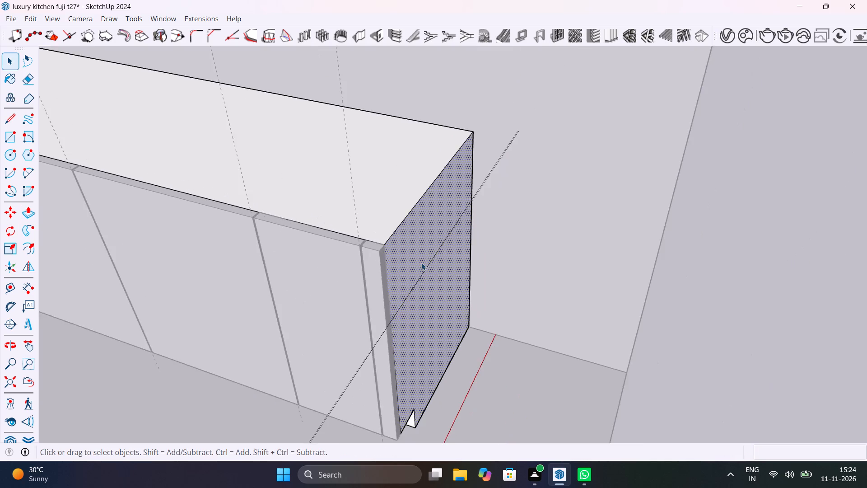
pyautogui.scroll(-4, 421, 263)
pyautogui.click(633, 227)
# Push the third-side counter body's end face further back to the outer edge of the outermost panel groove.
pyautogui.moveTo(302, 312); pyautogui.dragTo(280, 238, button='middle')
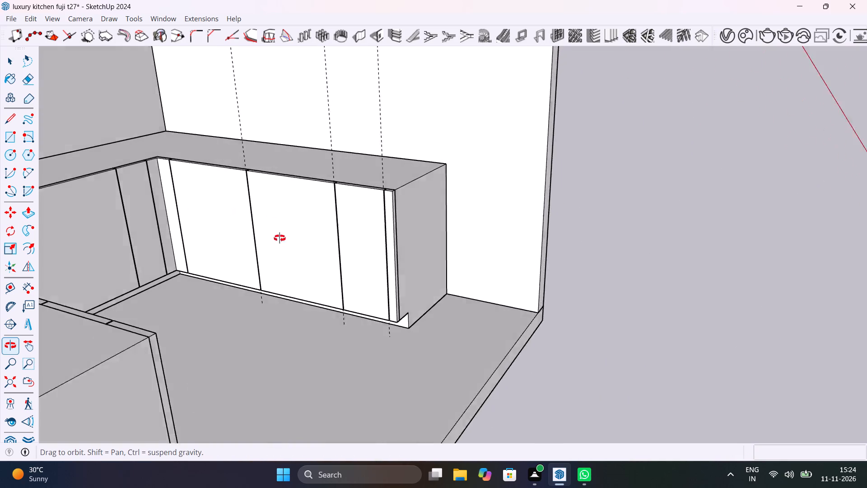
pyautogui.moveTo(280, 238); pyautogui.dragTo(266, 239, button='middle')
pyautogui.scroll(-5, 270, 256)
pyautogui.keyDown('shift'); pyautogui.moveTo(334, 273); pyautogui.dragTo(297, 394, button='middle'); pyautogui.keyUp('shift')
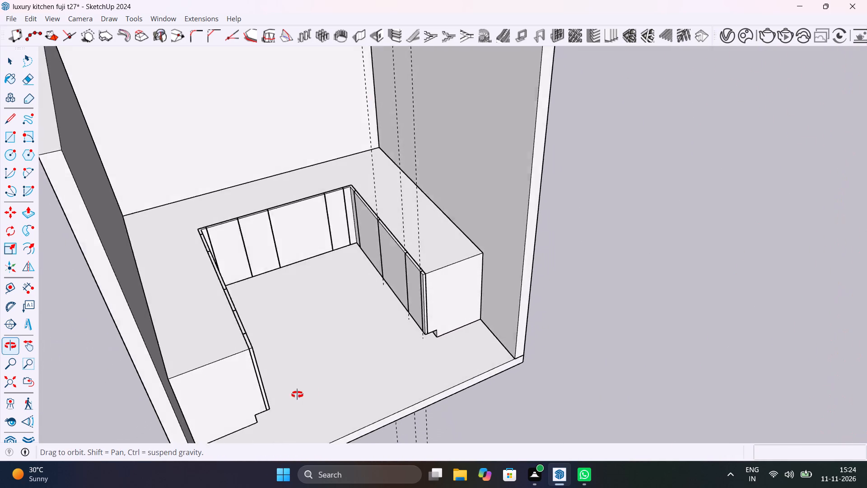
pyautogui.keyDown('shift'); pyautogui.moveTo(297, 394); pyautogui.dragTo(280, 395, button='middle'); pyautogui.keyUp('shift')
pyautogui.scroll(18, 428, 261)
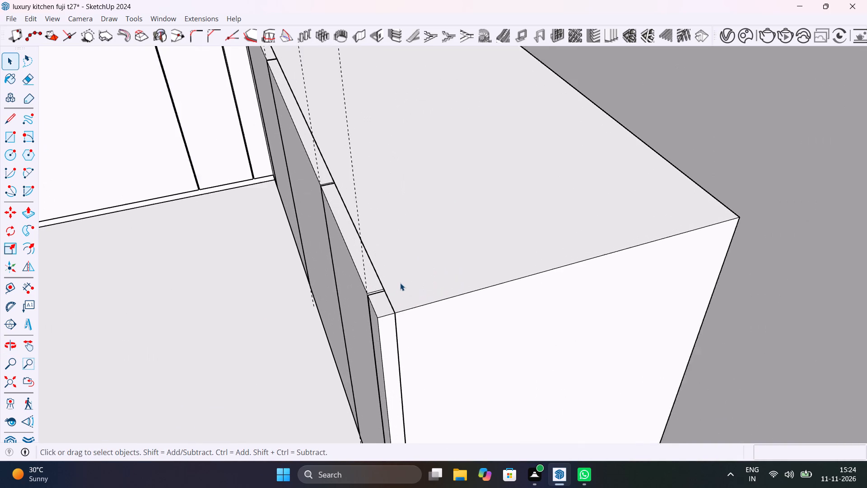
pyautogui.click(419, 327)
pyautogui.doubleClick(420, 326)
pyautogui.click(432, 324)
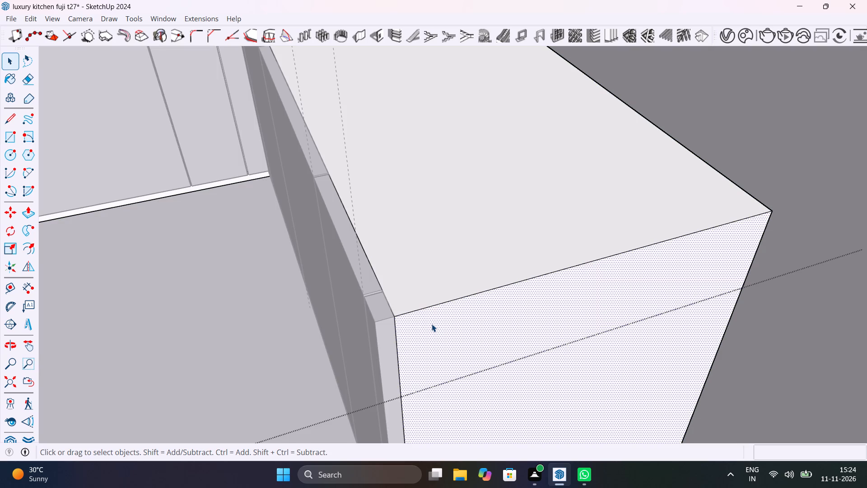
pyautogui.press('p')
pyautogui.click(432, 324)
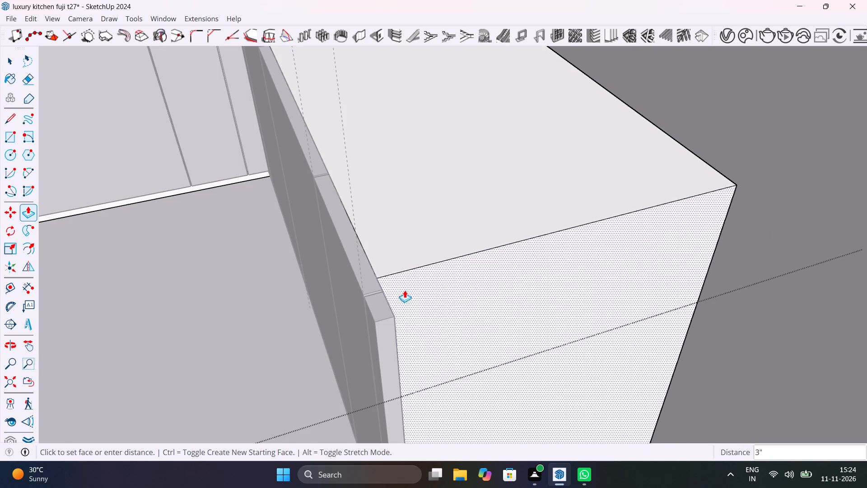
pyautogui.scroll(11, 391, 288)
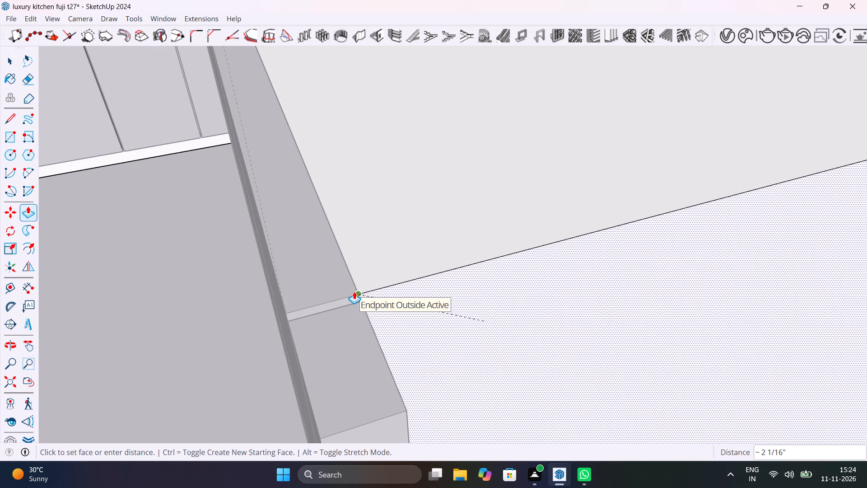
pyautogui.scroll(5, 362, 301)
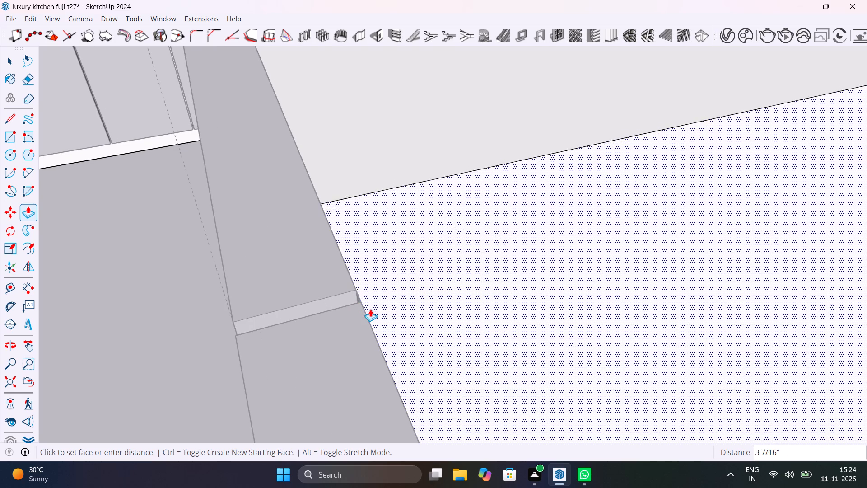
pyautogui.click(364, 307)
# Extend the panel's end strip about 1' 11 13/16" across the counter's open end to its back edge at the wall.
pyautogui.moveTo(410, 331); pyautogui.dragTo(401, 327, button='middle')
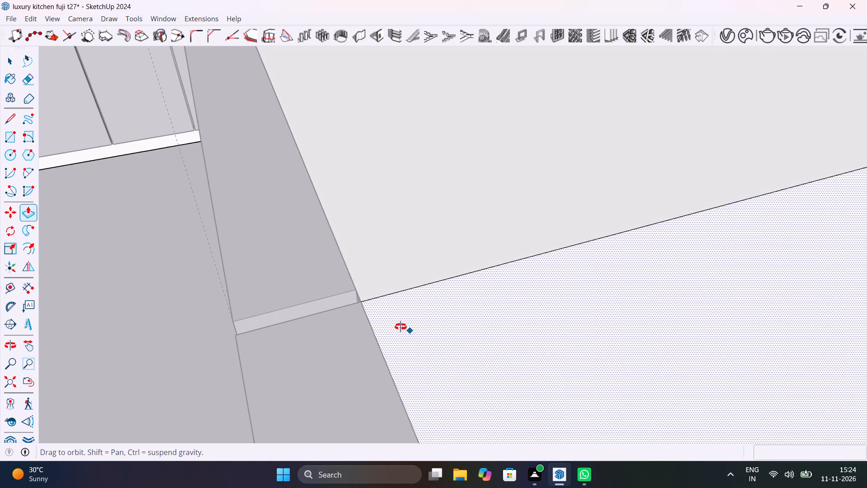
pyautogui.moveTo(401, 327); pyautogui.dragTo(219, 292, button='middle')
pyautogui.press('space')
pyautogui.click(307, 340)
pyautogui.doubleClick(307, 340)
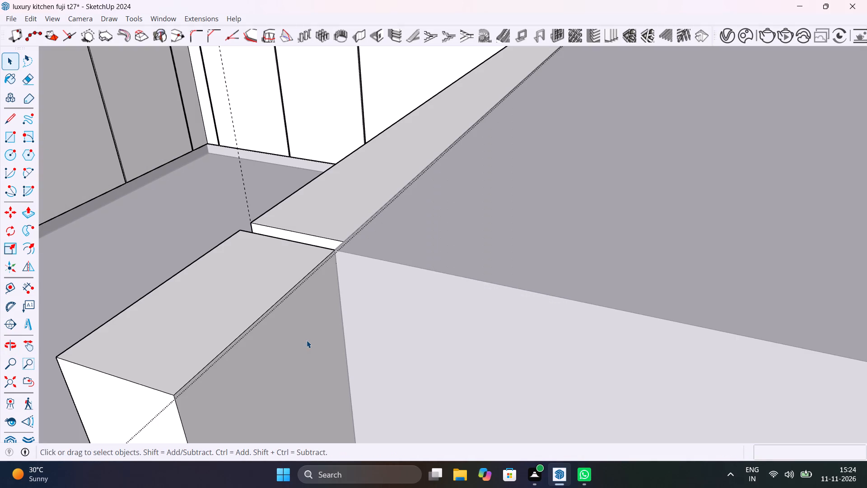
pyautogui.click(308, 344)
pyautogui.press('p')
pyautogui.moveTo(308, 344); pyautogui.dragTo(333, 353)
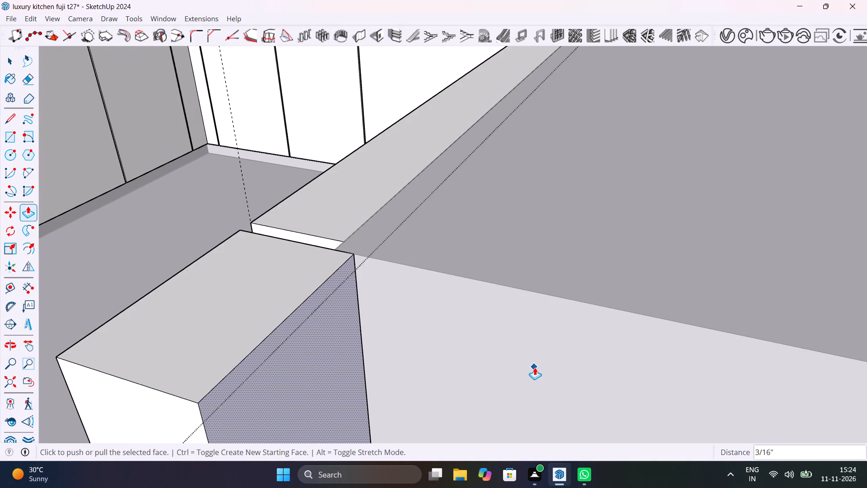
pyautogui.click(346, 344)
pyautogui.scroll(-14, 513, 364)
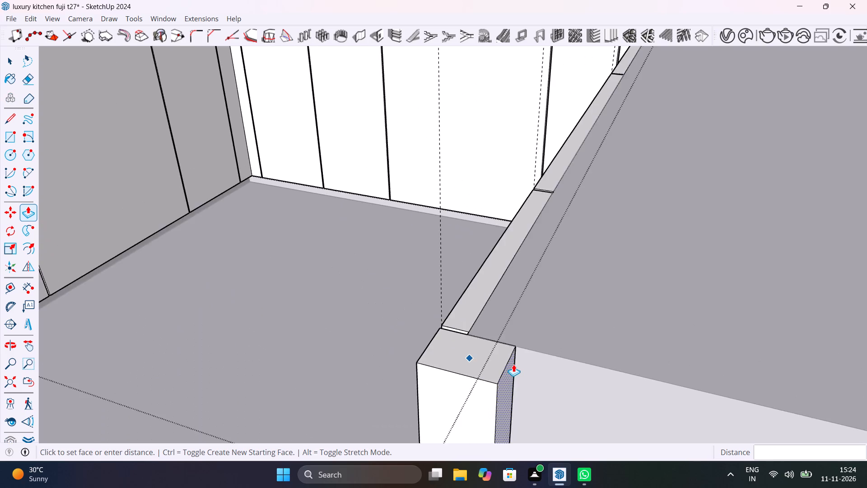
pyautogui.scroll(-3, 513, 364)
pyautogui.moveTo(623, 364); pyautogui.dragTo(594, 407, button='middle')
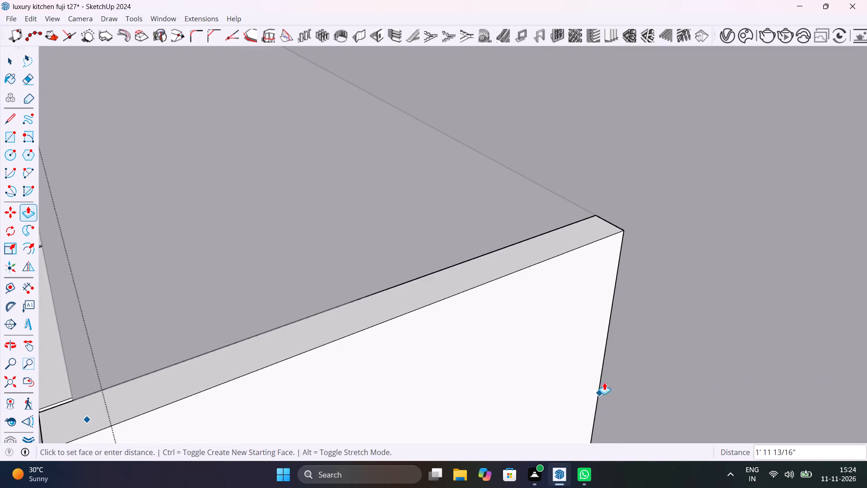
pyautogui.click(647, 226)
pyautogui.scroll(-16, 537, 299)
pyautogui.press('space')
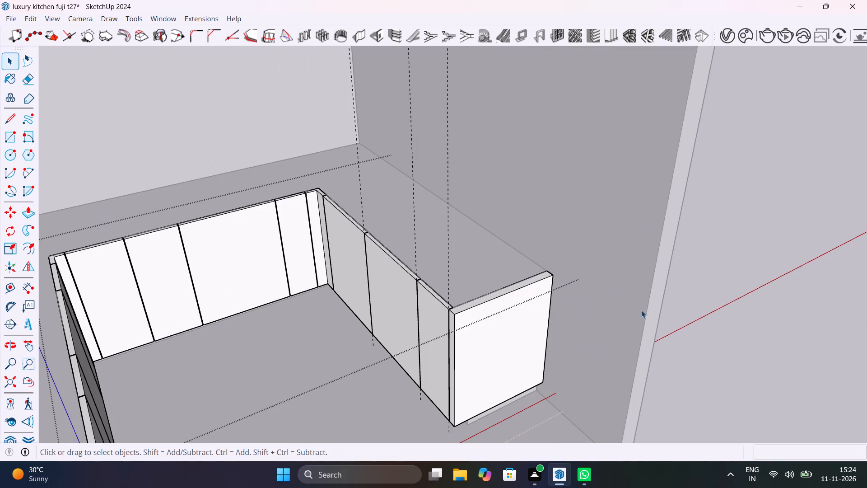
pyautogui.click(747, 225)
# Save the kitchen model.
pyautogui.moveTo(421, 352); pyautogui.dragTo(490, 276, button='middle')
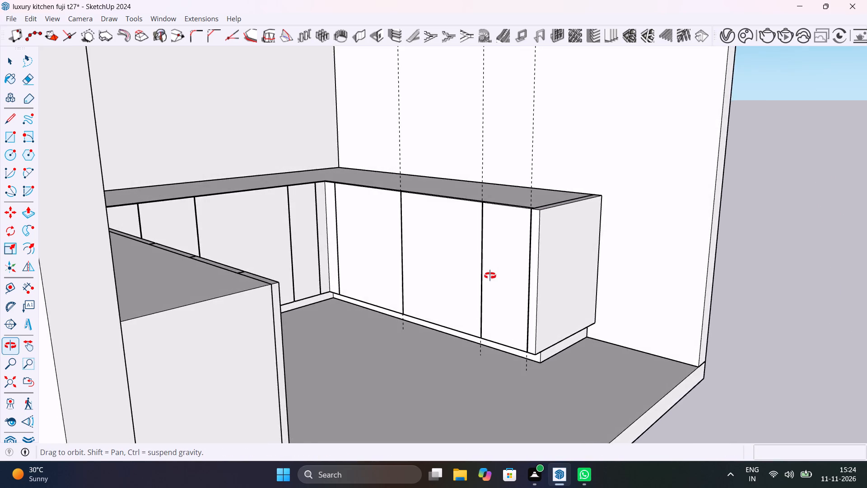
pyautogui.moveTo(490, 276); pyautogui.dragTo(399, 338, button='middle')
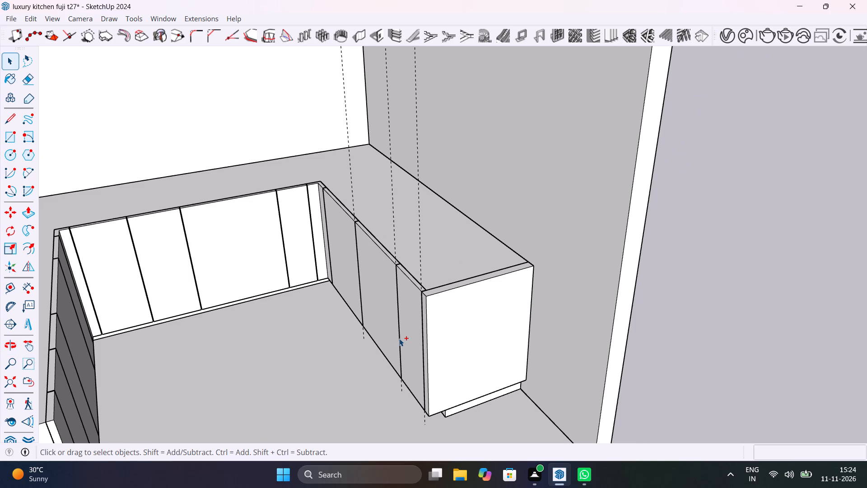
pyautogui.hotkey('ctrl', 's')
# Examine the grooved front panels on all three counter sides and the new end panel from several angles.
pyautogui.scroll(11, 415, 300)
pyautogui.scroll(1, 342, 234)
pyautogui.moveTo(342, 234); pyautogui.dragTo(712, 377, button='middle')
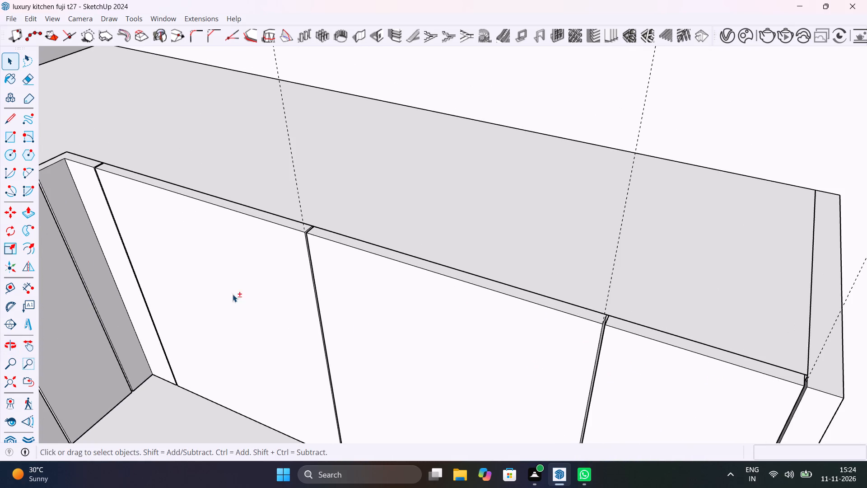
pyautogui.keyDown('shift'); pyautogui.moveTo(234, 281); pyautogui.dragTo(225, 300, button='middle'); pyautogui.keyUp('shift')
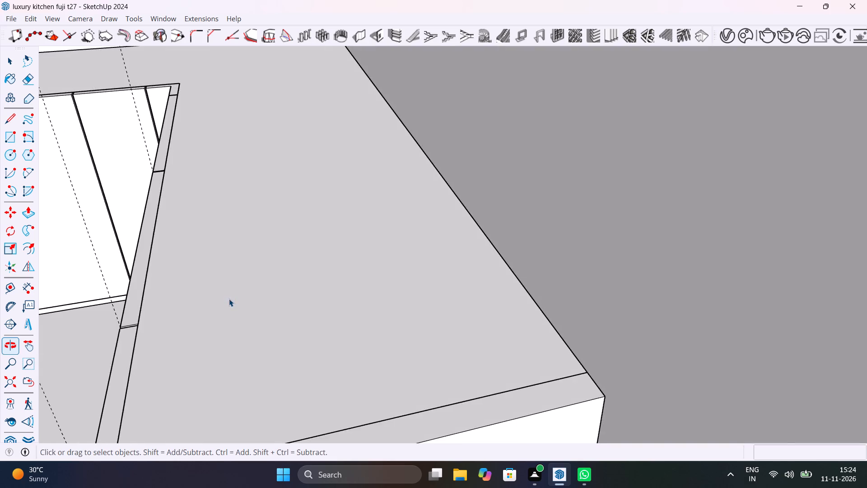
pyautogui.scroll(-11, 236, 289)
pyautogui.keyDown('shift'); pyautogui.moveTo(235, 295); pyautogui.dragTo(530, 209, button='middle'); pyautogui.keyUp('shift')
pyautogui.hotkey('ctrl', 's')
pyautogui.scroll(-4, 404, 221)
pyautogui.keyDown('shift'); pyautogui.moveTo(404, 223); pyautogui.dragTo(577, 305, button='middle'); pyautogui.keyUp('shift')
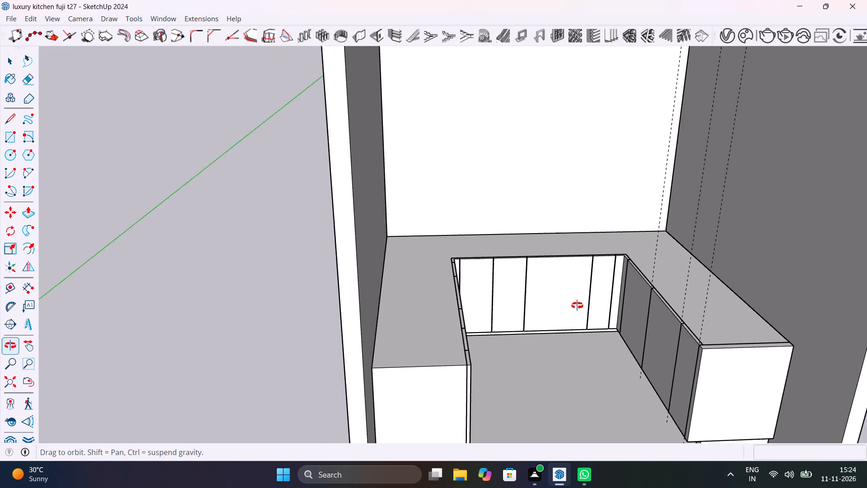
pyautogui.keyDown('shift'); pyautogui.moveTo(577, 305); pyautogui.dragTo(568, 297, button='middle'); pyautogui.keyUp('shift')
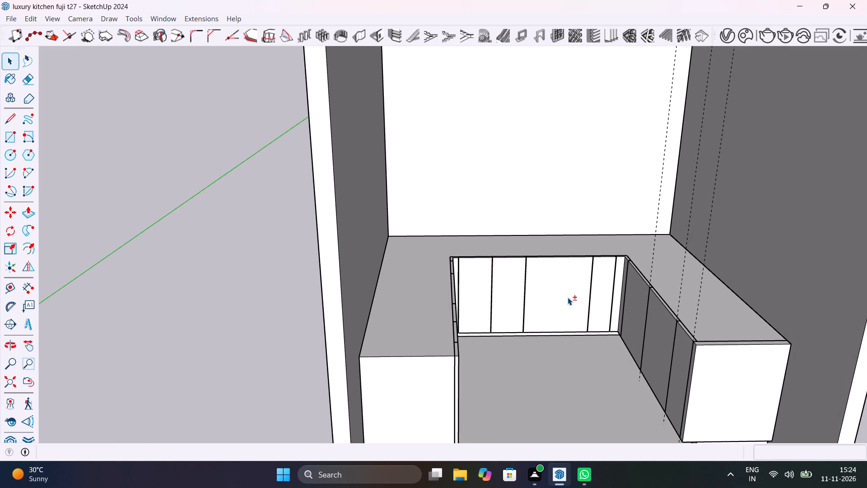
pyautogui.scroll(10, 524, 288)
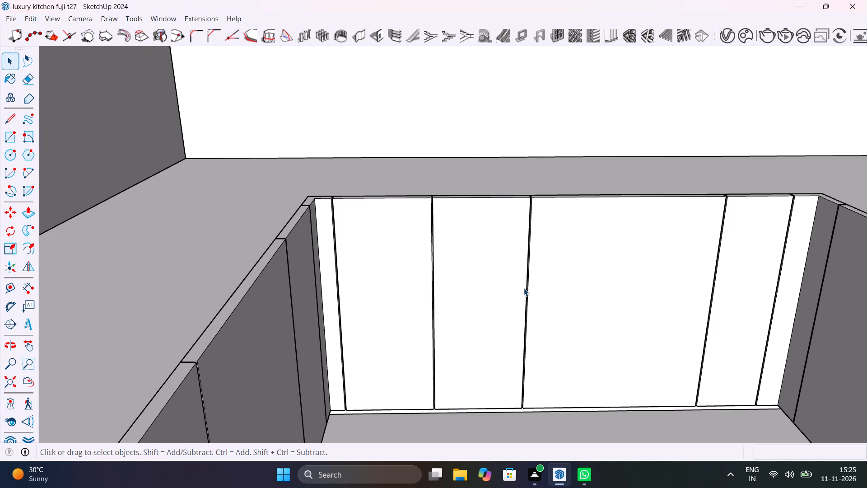
pyautogui.scroll(-5, 560, 269)
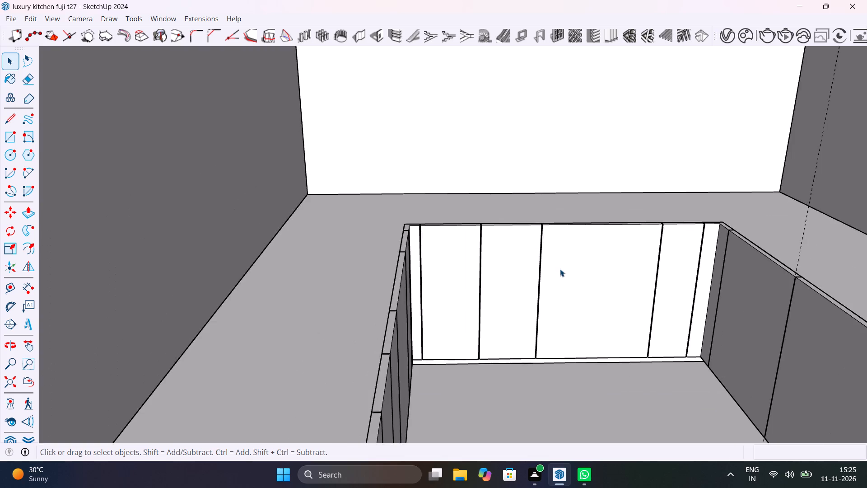
pyautogui.scroll(-2, 560, 269)
pyautogui.moveTo(577, 293); pyautogui.dragTo(554, 272, button='middle')
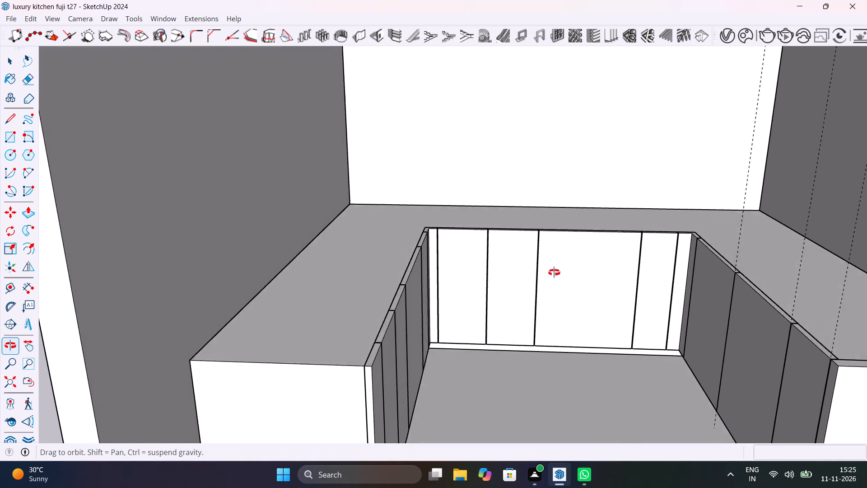
pyautogui.moveTo(554, 272); pyautogui.dragTo(554, 254, button='middle')
pyautogui.scroll(-7, 560, 242)
pyautogui.moveTo(569, 285); pyautogui.dragTo(537, 289, button='middle')
pyautogui.scroll(2, 593, 296)
pyautogui.moveTo(611, 307); pyautogui.dragTo(626, 302, button='middle')
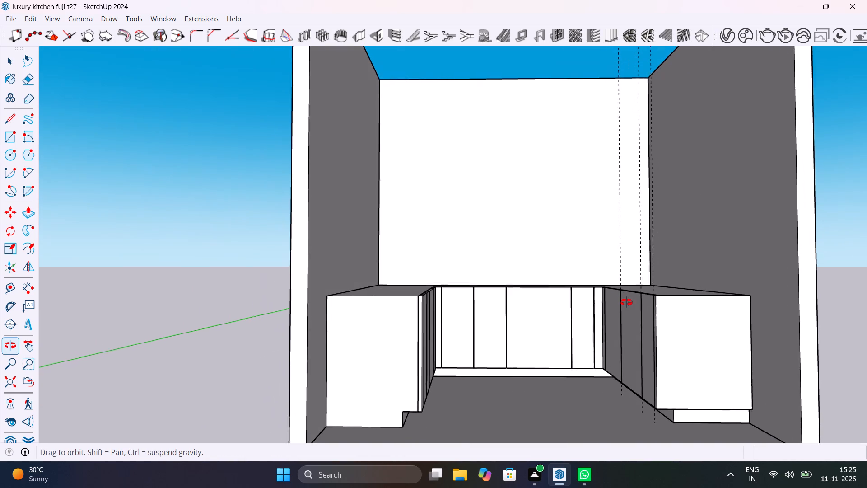
pyautogui.moveTo(626, 302); pyautogui.dragTo(494, 304, button='middle')
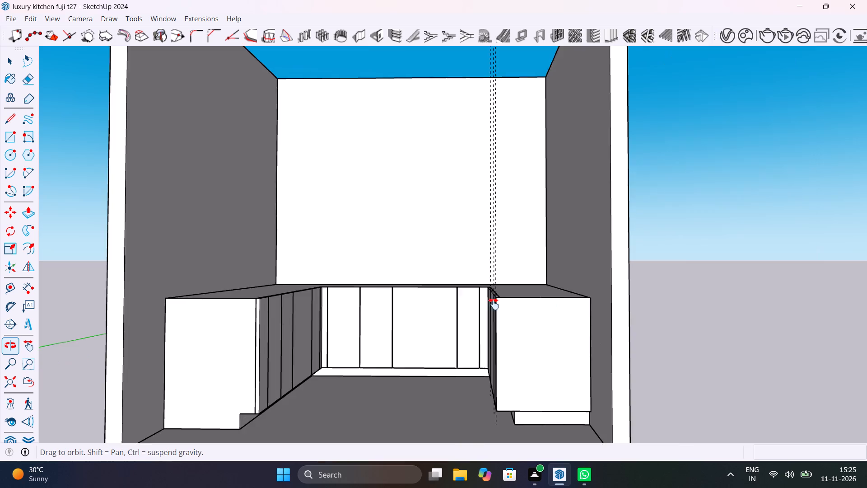
pyautogui.moveTo(494, 304); pyautogui.dragTo(532, 399, button='middle')
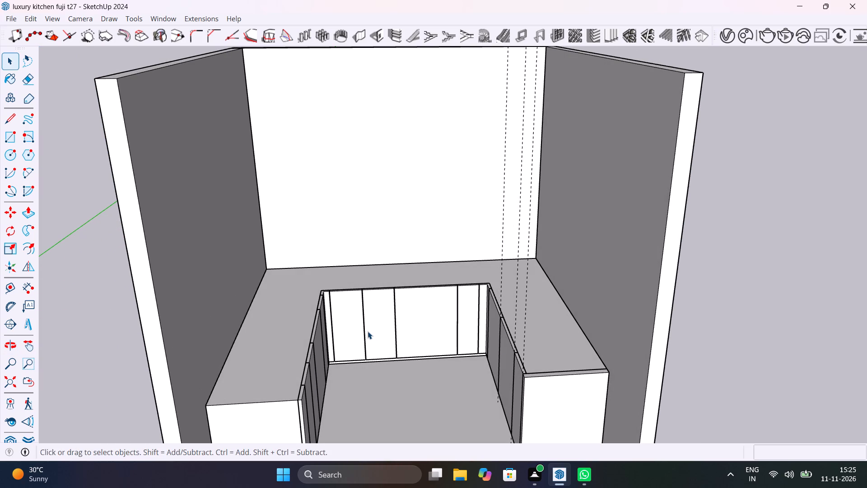
# Save the kitchen model again.
pyautogui.hotkey('ctrl', 's')
# Delete all construction guides from the model.
pyautogui.click(27, 21)
pyautogui.click(122, 135)
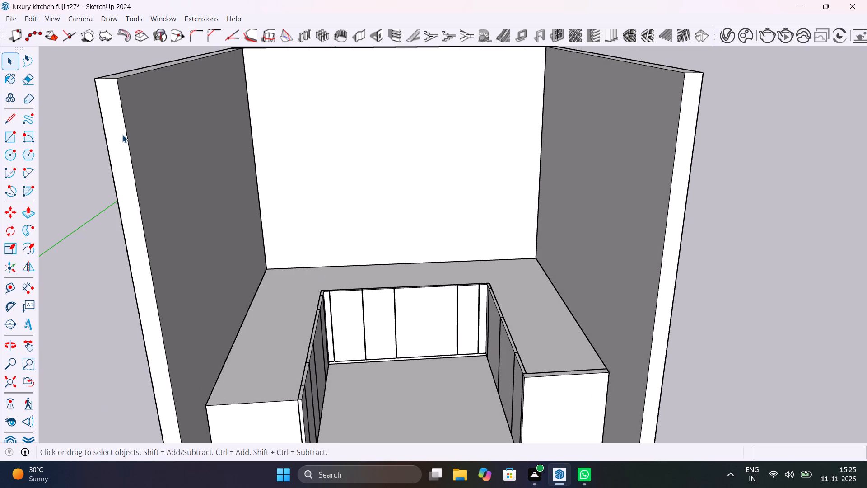
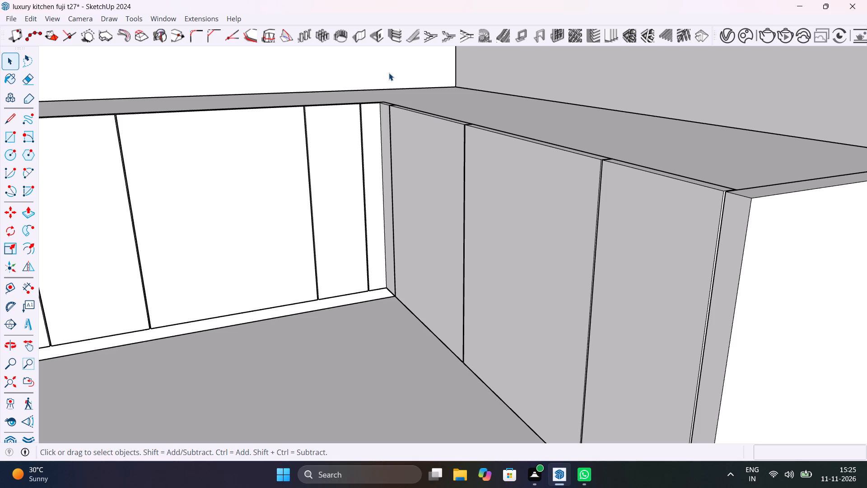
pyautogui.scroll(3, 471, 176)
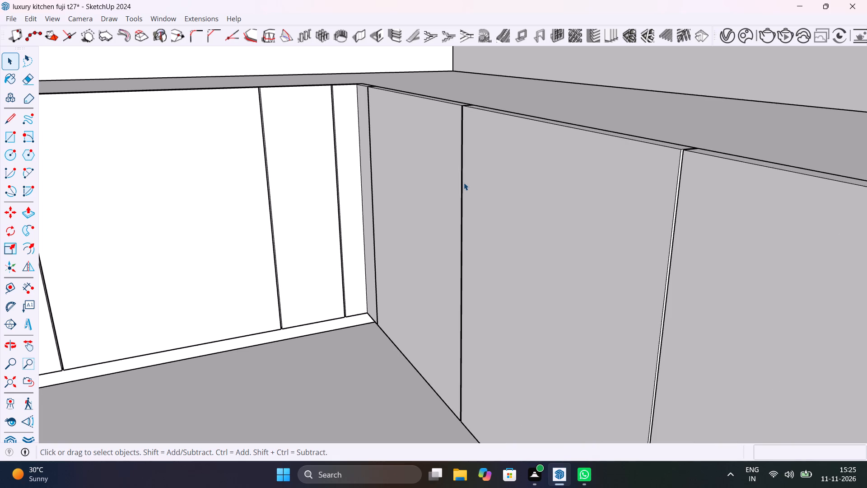
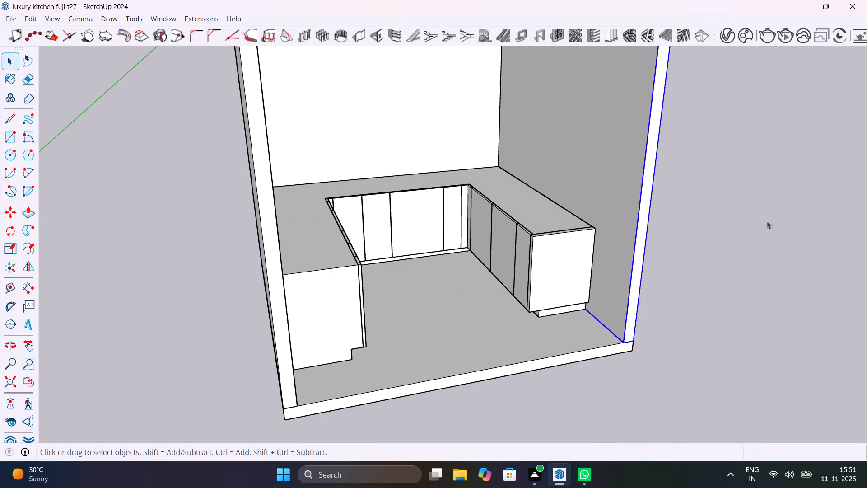
# Clear the selection of the side wall next to the kitchen's base cabinets.
pyautogui.click(767, 220)
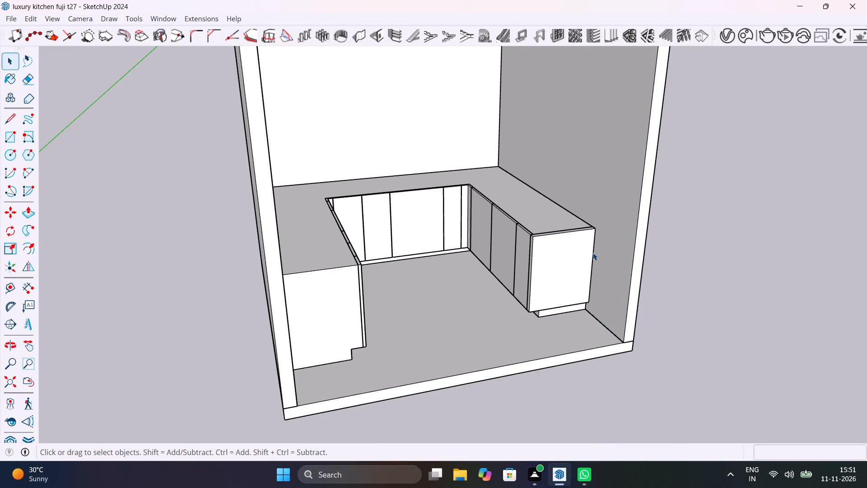
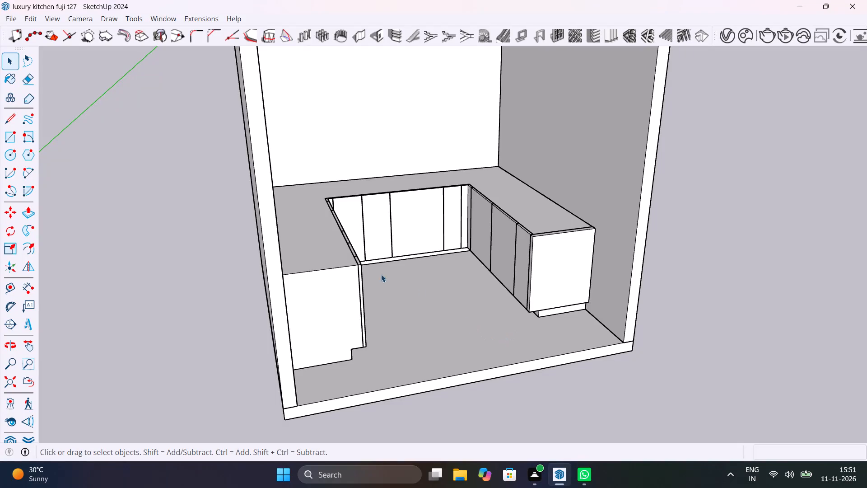
# Open the cabinet fronts for editing and draw a 2' horizontal line at mid-height across the side run's widest panel.
pyautogui.scroll(7, 505, 277)
pyautogui.moveTo(527, 284); pyautogui.dragTo(444, 258, button='middle')
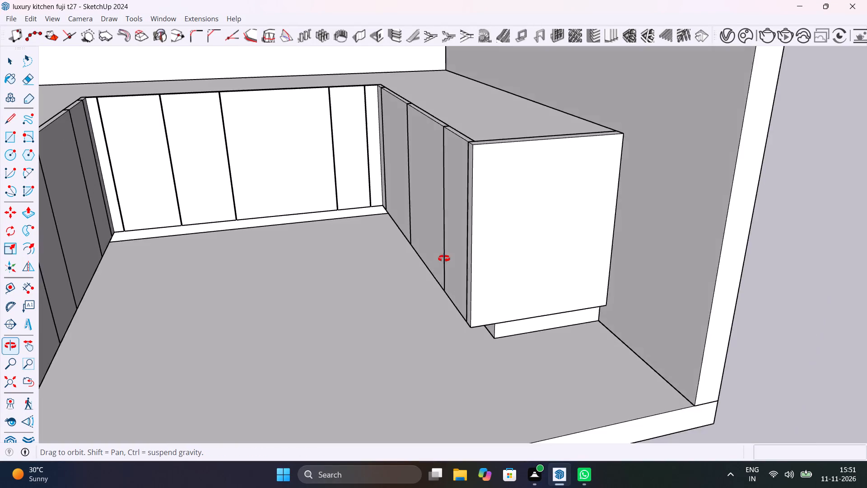
pyautogui.moveTo(444, 258); pyautogui.dragTo(555, 292, button='middle')
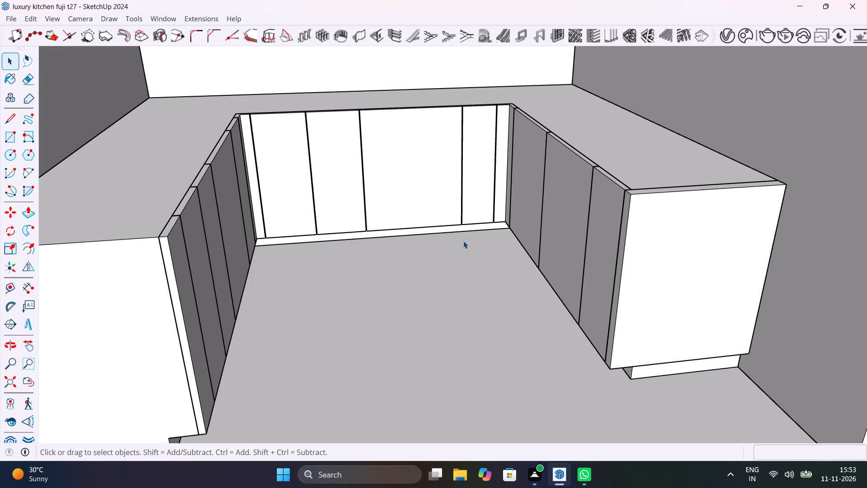
pyautogui.scroll(-1, 313, 294)
pyautogui.moveTo(313, 294); pyautogui.dragTo(250, 274, button='middle')
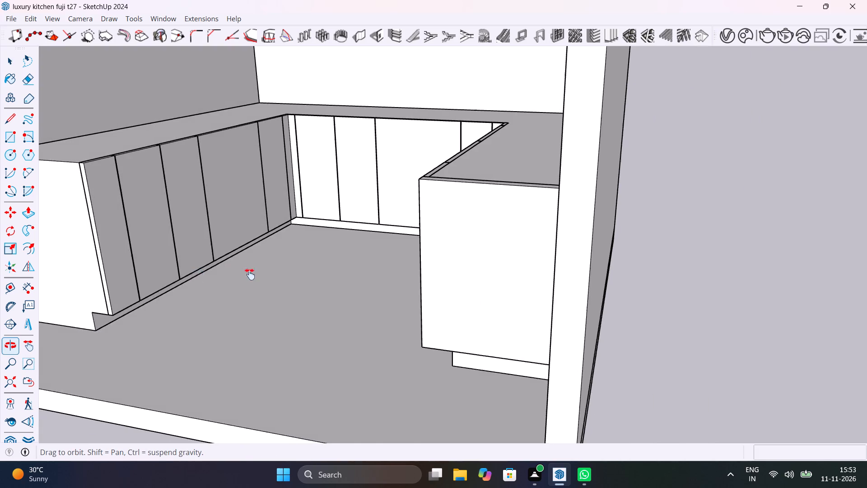
pyautogui.moveTo(250, 274); pyautogui.dragTo(368, 322, button='middle')
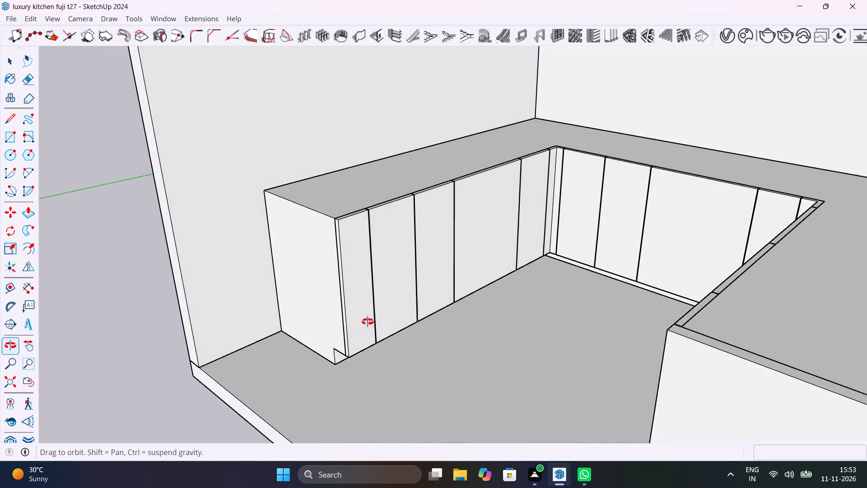
pyautogui.moveTo(368, 322); pyautogui.dragTo(359, 326, button='middle')
pyautogui.scroll(8, 460, 238)
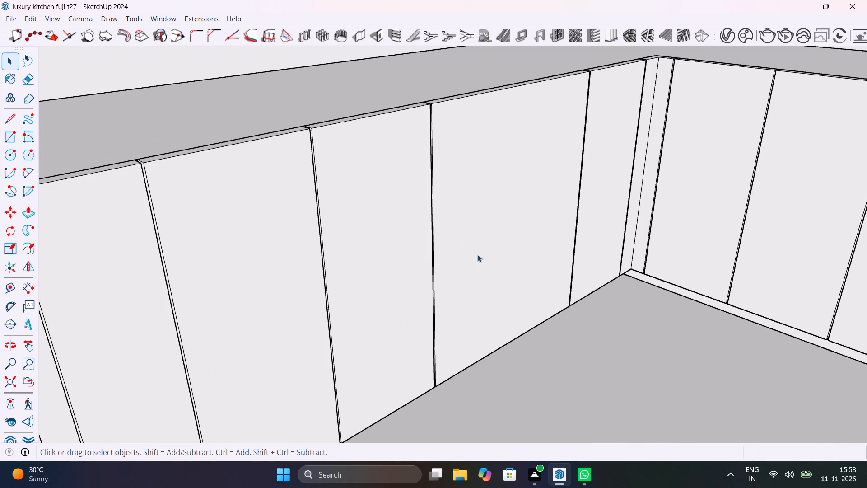
pyautogui.keyDown('shift'); pyautogui.moveTo(477, 254); pyautogui.dragTo(434, 265, button='middle'); pyautogui.keyUp('shift')
pyautogui.doubleClick(437, 261)
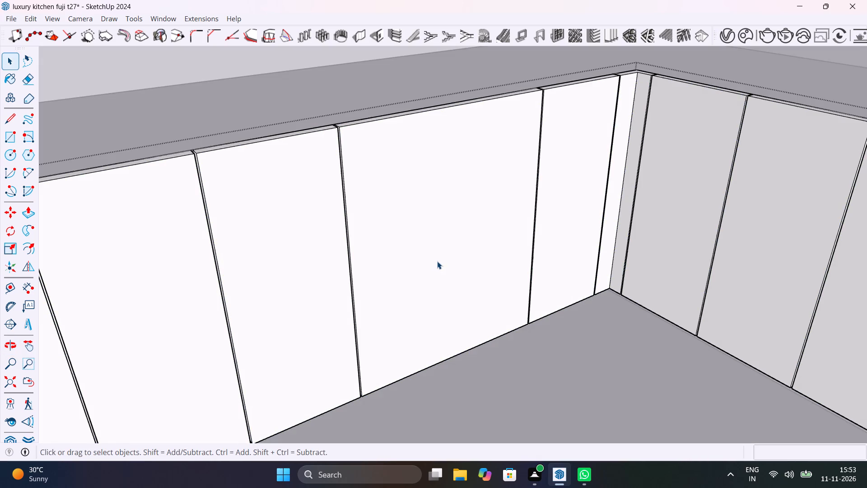
pyautogui.press('l')
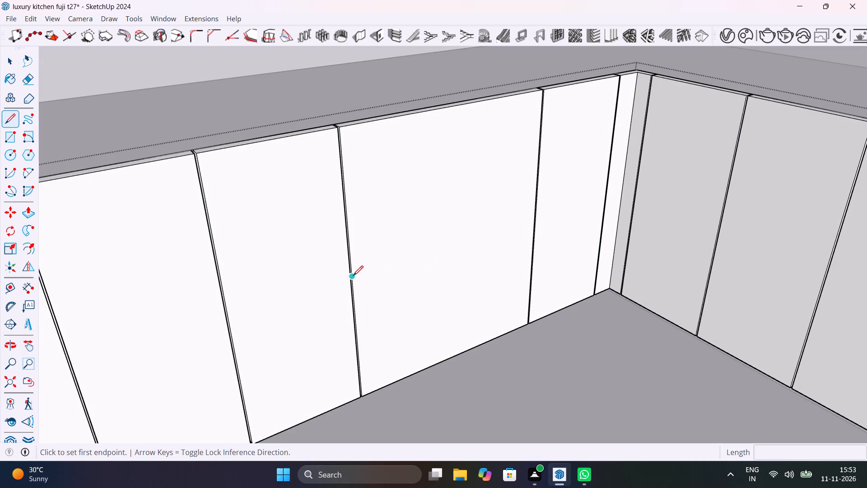
pyautogui.click(353, 276)
pyautogui.click(536, 220)
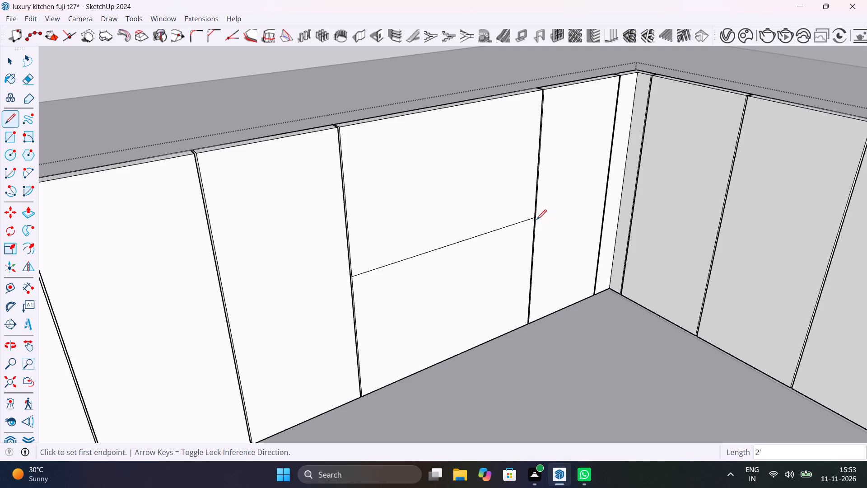
# Copy the horizontal line 4 mm upward, and copy that new line 8 mm downward so the two bracket the original.
pyautogui.press('space')
pyautogui.click(433, 250)
pyautogui.press('m')
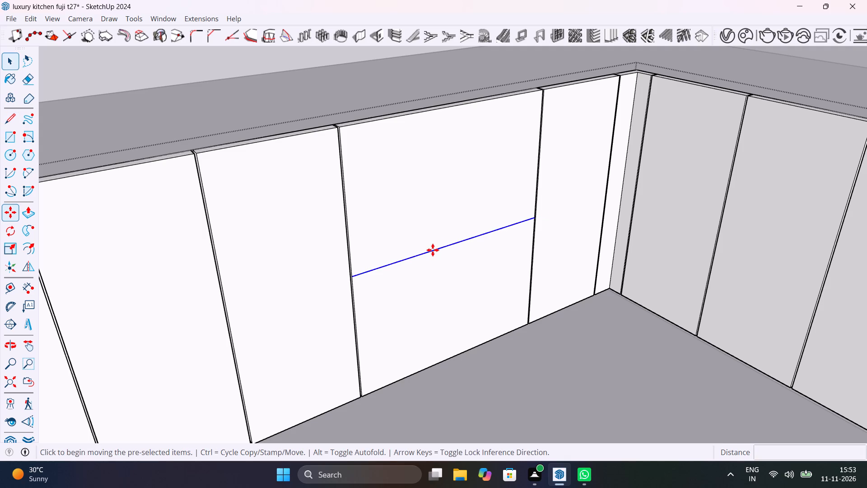
pyautogui.click(356, 279)
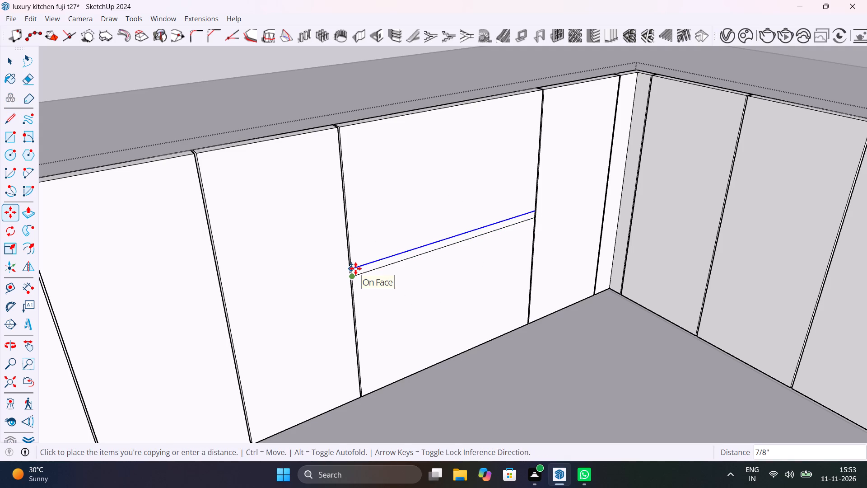
pyautogui.press('4')
pyautogui.write('mm')
pyautogui.press('Return')
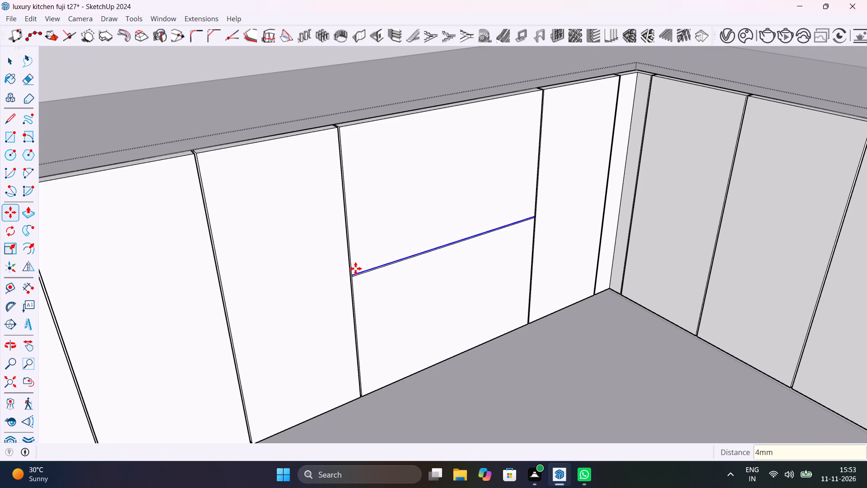
pyautogui.scroll(20, 355, 268)
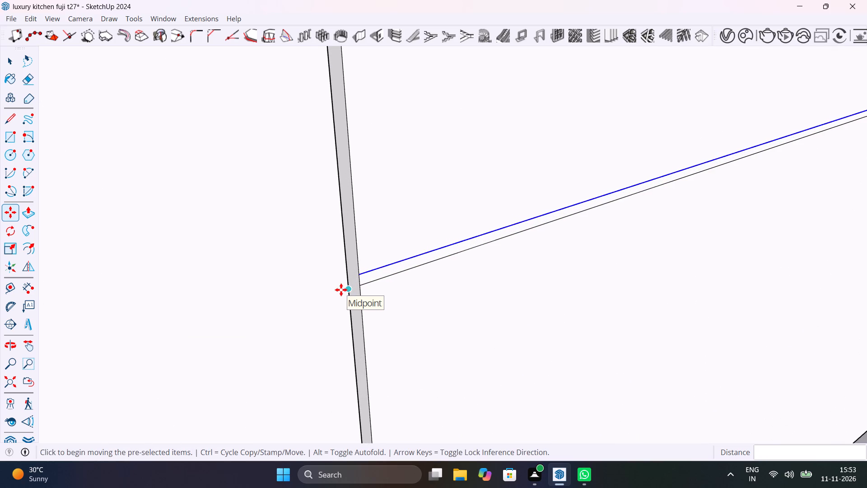
pyautogui.click(362, 273)
pyautogui.write('8mm')
pyautogui.press('Return')
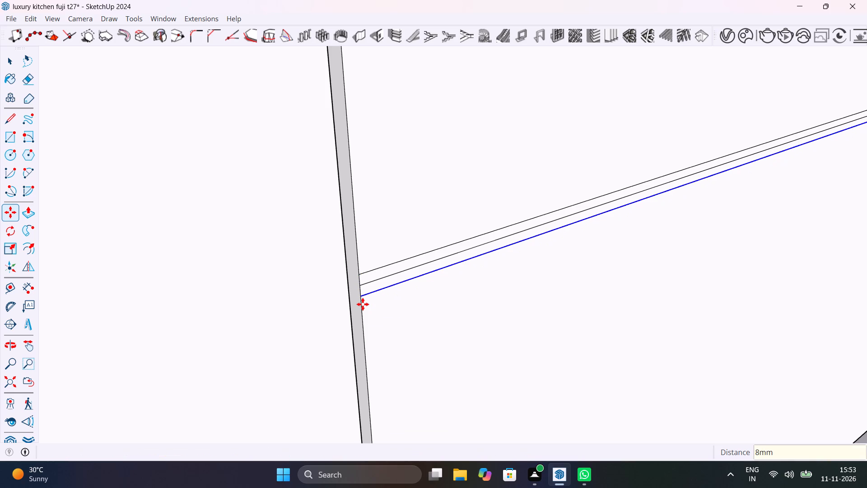
# Delete the middle of the three parallel lines on the side run's wide panel.
pyautogui.press('space')
pyautogui.scroll(5, 377, 286)
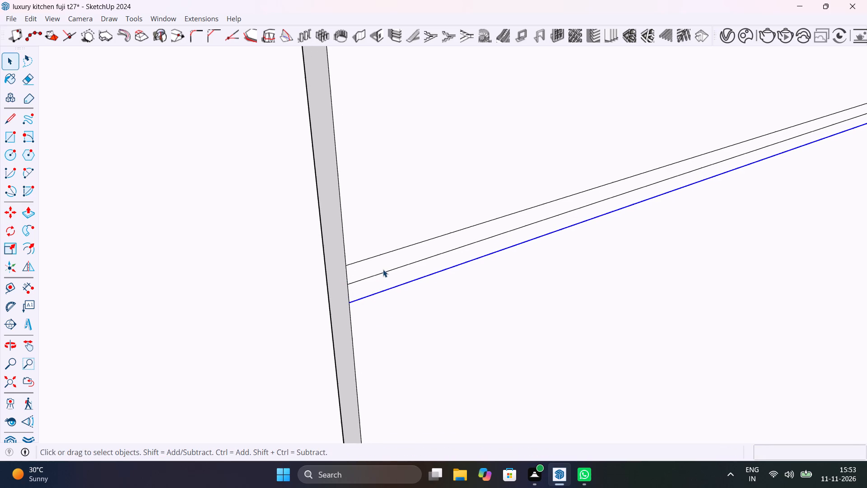
pyautogui.click(385, 271)
pyautogui.press('Delete')
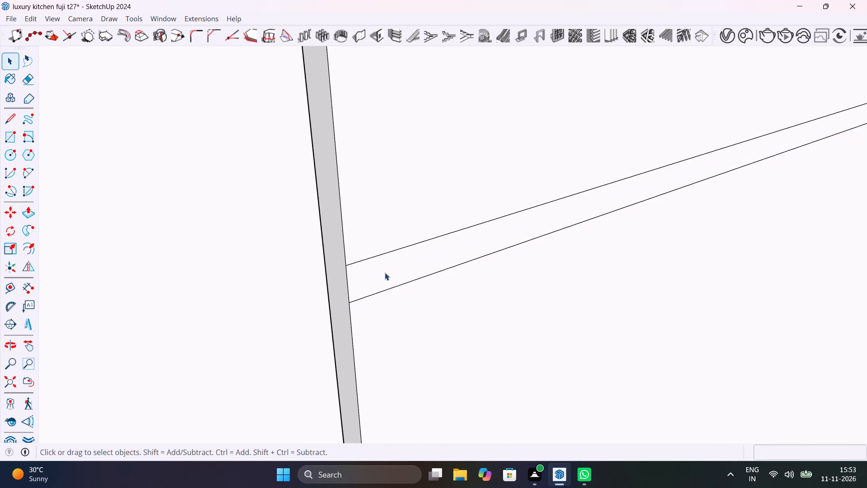
# Push the narrow strip between the two lines inward about 1" to cut a groove dividing the wide panel.
pyautogui.scroll(-11, 386, 271)
pyautogui.click(389, 269)
pyautogui.scroll(9, 389, 269)
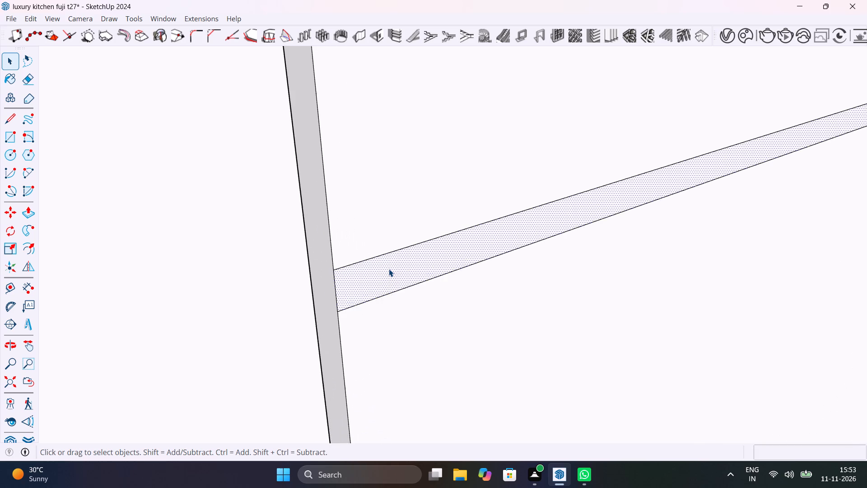
pyautogui.scroll(6, 389, 269)
pyautogui.press('p')
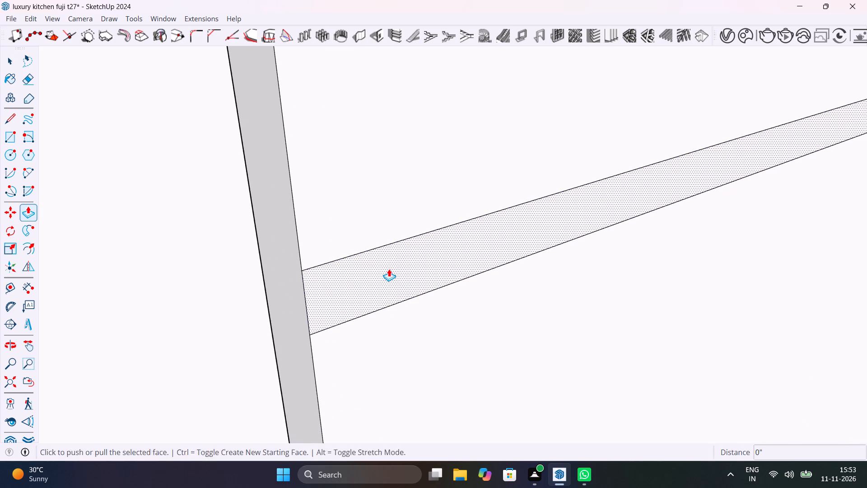
pyautogui.click(389, 269)
pyautogui.scroll(-4, 292, 264)
pyautogui.moveTo(292, 265); pyautogui.dragTo(255, 240, button='middle')
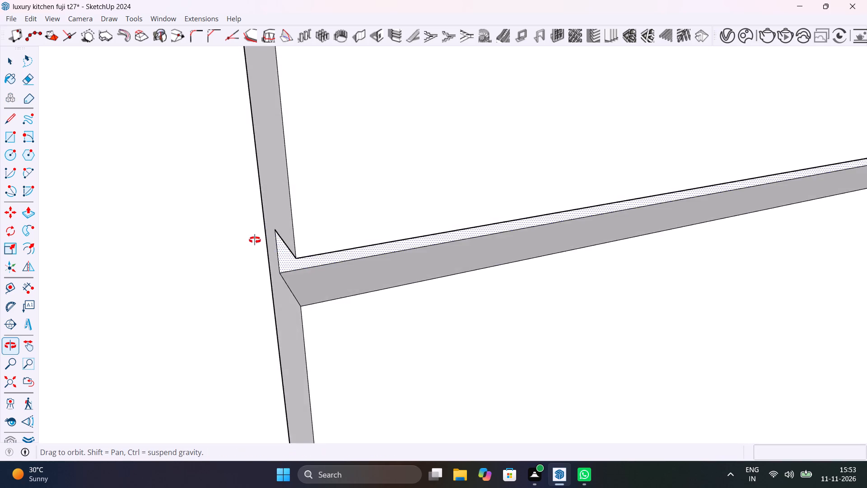
pyautogui.moveTo(255, 240); pyautogui.dragTo(230, 257, button='middle')
pyautogui.scroll(5, 272, 209)
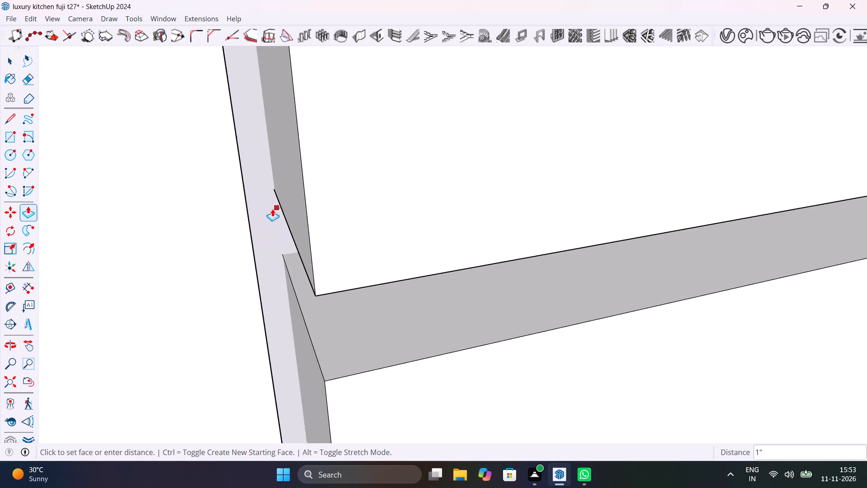
pyautogui.click(271, 215)
pyautogui.scroll(-13, 274, 217)
pyautogui.press('space')
# Save the kitchen model.
pyautogui.moveTo(292, 274); pyautogui.dragTo(467, 296, button='middle')
pyautogui.hotkey('ctrl', 's')
# Draw two 2' horizontal lines across the back run's widest panel, at mid-height and halfway up its upper half.
pyautogui.scroll(-11, 468, 296)
pyautogui.scroll(-5, 564, 207)
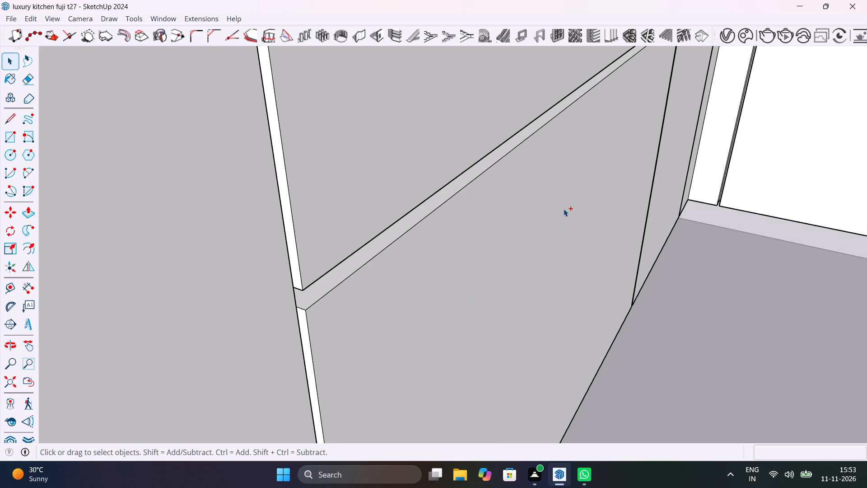
pyautogui.scroll(-18, 564, 209)
pyautogui.keyDown('shift'); pyautogui.moveTo(586, 222); pyautogui.dragTo(442, 220, button='middle'); pyautogui.keyUp('shift')
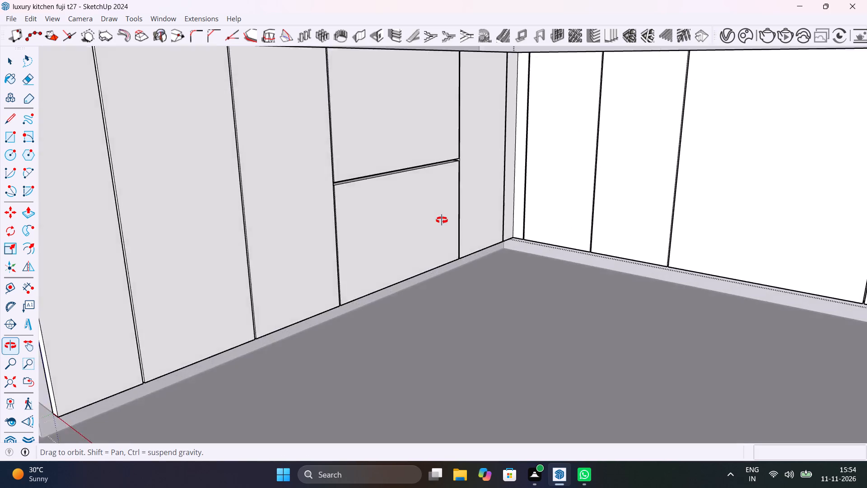
pyautogui.keyDown('shift'); pyautogui.moveTo(442, 220); pyautogui.dragTo(339, 260, button='middle'); pyautogui.keyUp('shift')
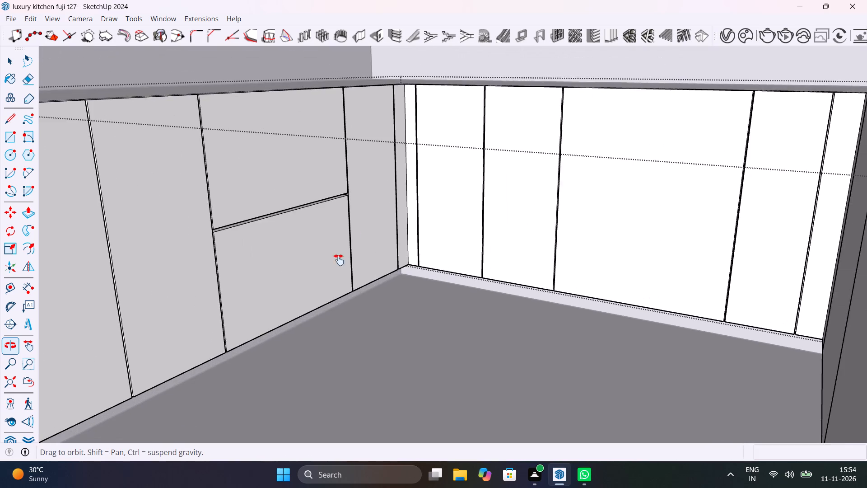
pyautogui.keyDown('shift'); pyautogui.moveTo(339, 260); pyautogui.dragTo(331, 270, button='middle'); pyautogui.keyUp('shift')
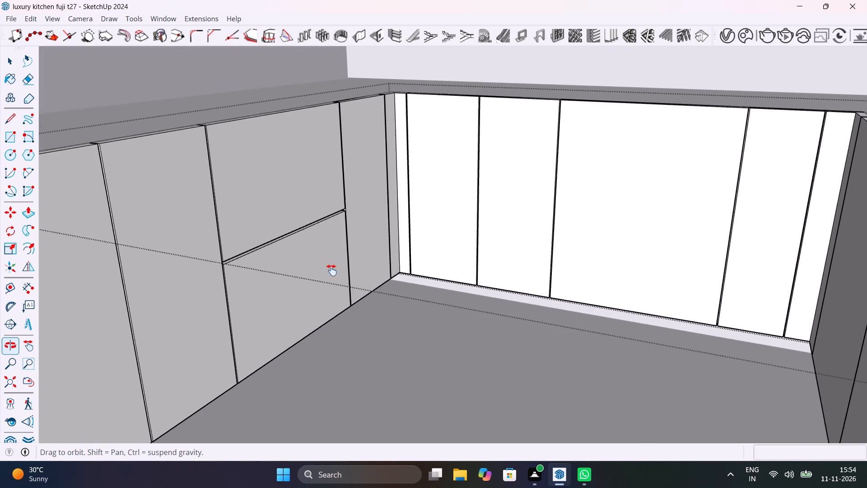
pyautogui.keyDown('shift'); pyautogui.moveTo(331, 270); pyautogui.dragTo(285, 275, button='middle'); pyautogui.keyUp('shift')
pyautogui.scroll(4, 623, 206)
pyautogui.keyDown('shift'); pyautogui.moveTo(625, 214); pyautogui.dragTo(483, 222, button='middle'); pyautogui.keyUp('shift')
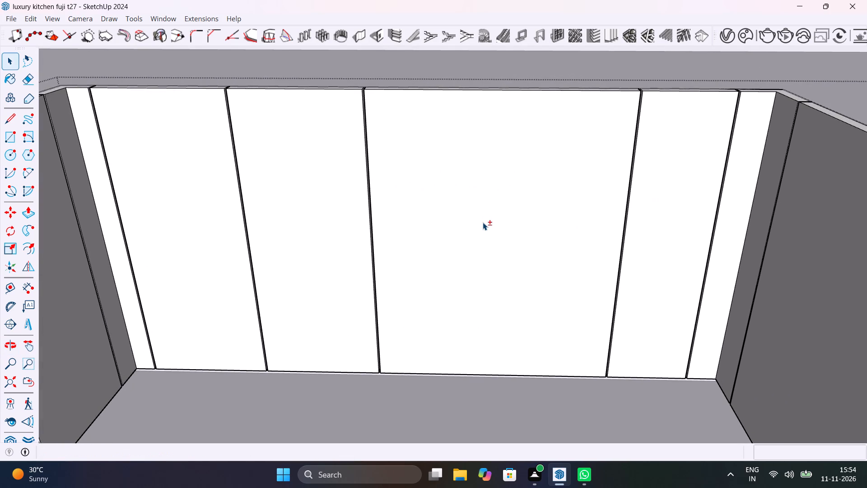
pyautogui.press('l')
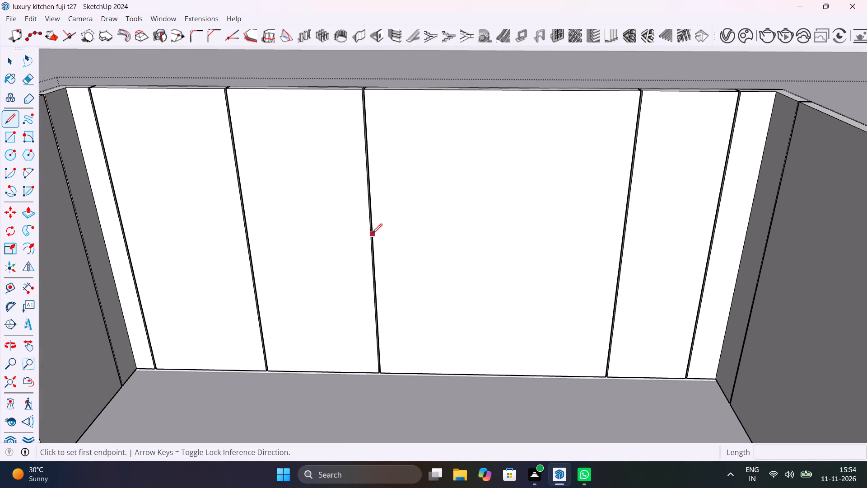
pyautogui.click(377, 246)
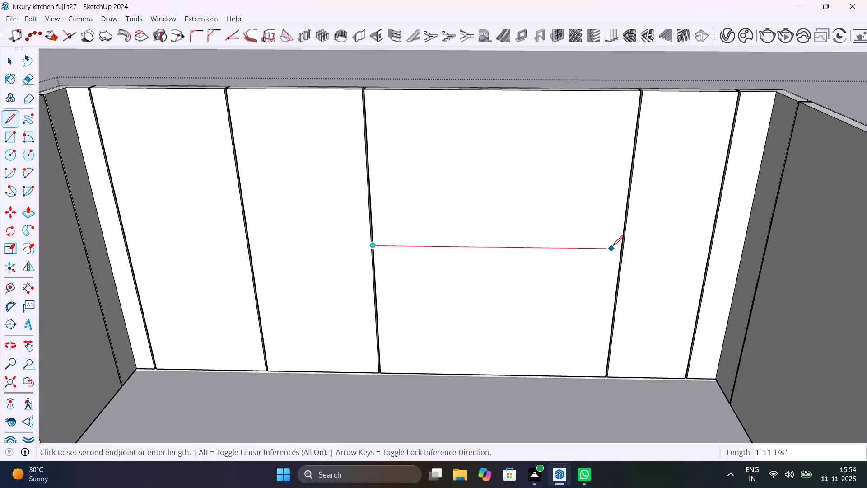
pyautogui.click(623, 251)
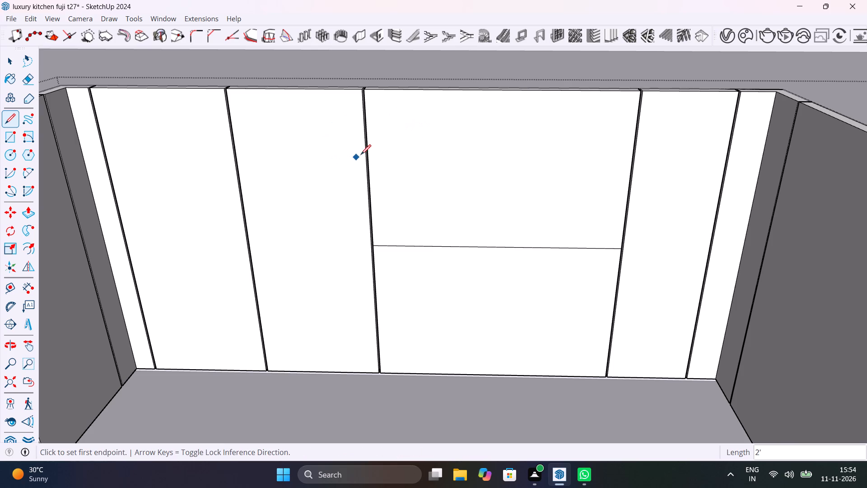
pyautogui.click(372, 170)
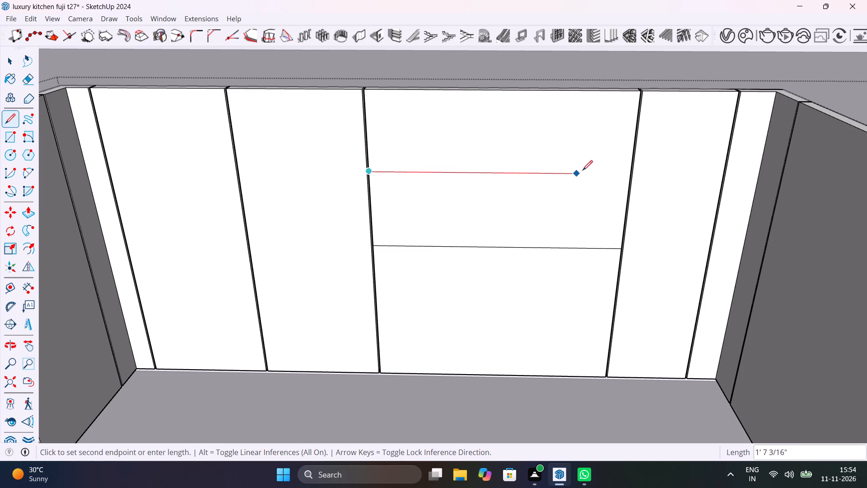
pyautogui.click(627, 177)
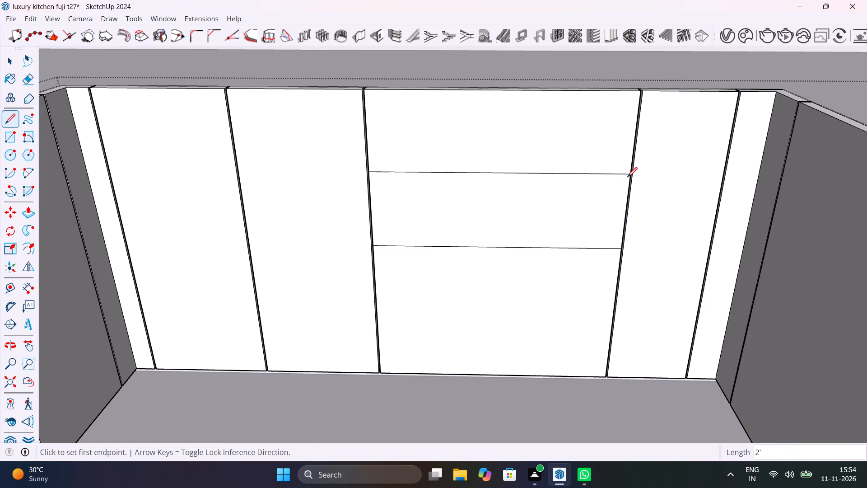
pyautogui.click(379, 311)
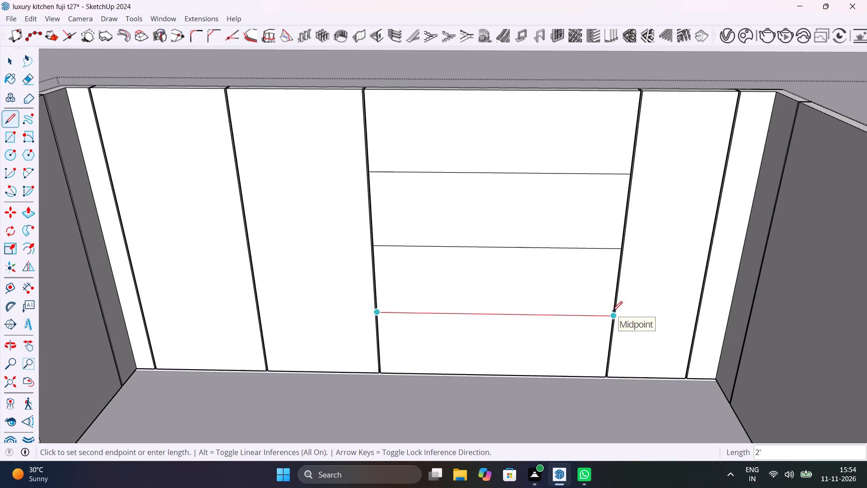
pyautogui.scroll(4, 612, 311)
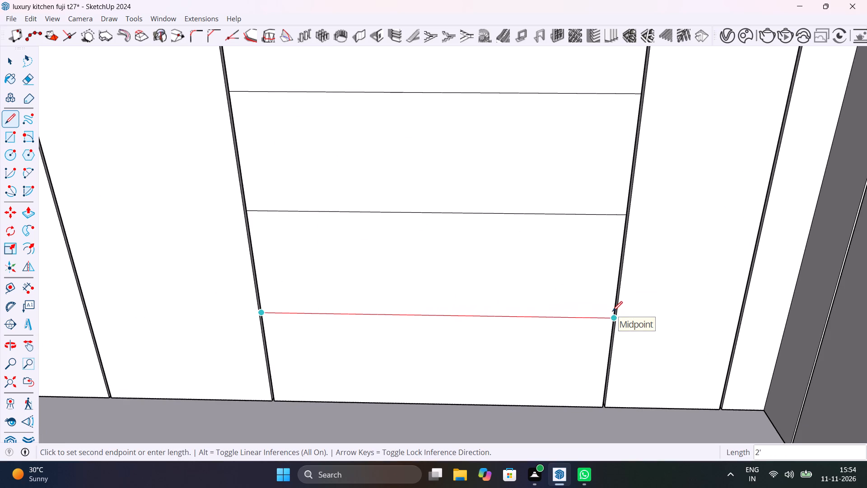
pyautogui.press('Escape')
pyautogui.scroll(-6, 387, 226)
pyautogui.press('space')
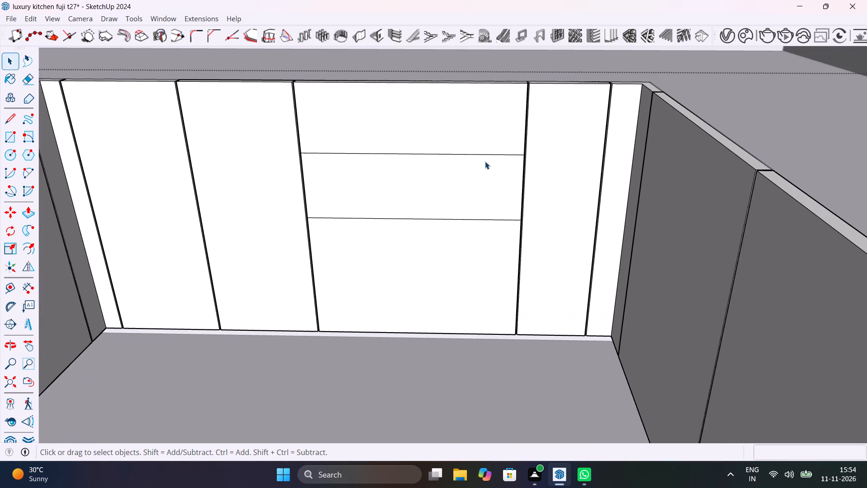
# Copy the two horizontal lines on the back run's widest panel 4 mm upward.
pyautogui.click(503, 155)
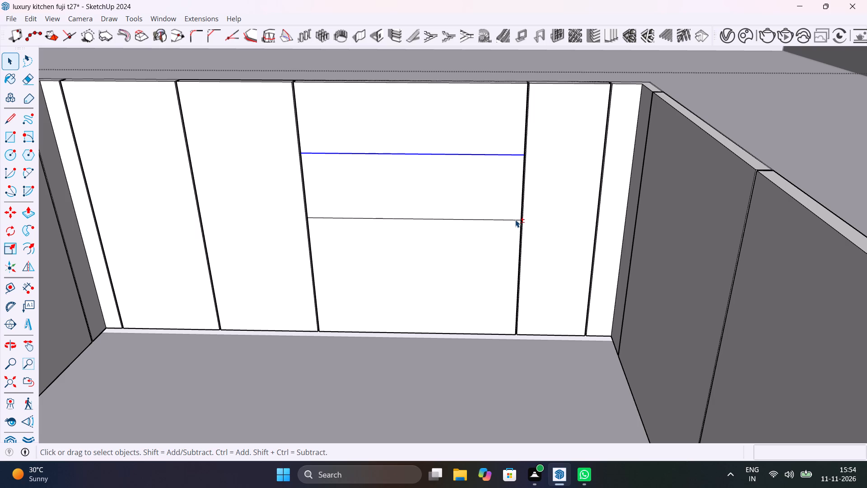
pyautogui.keyDown('shift'); pyautogui.scroll(9, 515, 220); pyautogui.keyUp('shift')
pyautogui.keyDown('shift'); pyautogui.click(515, 220); pyautogui.keyUp('shift')
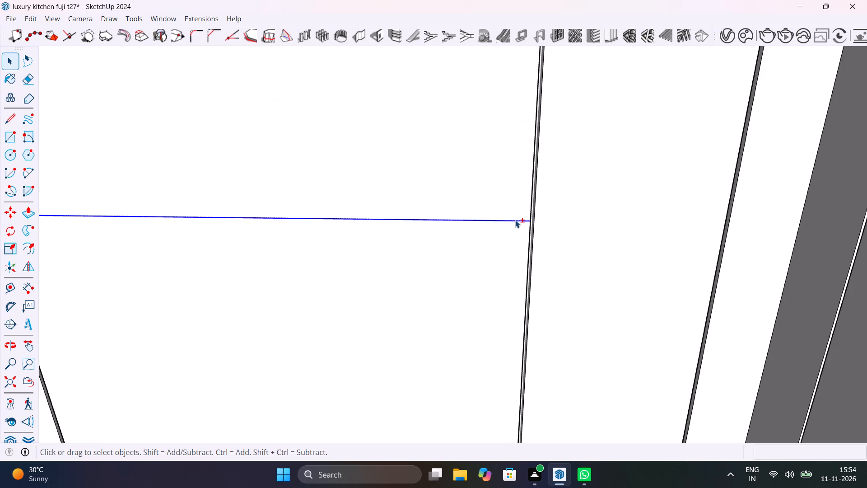
pyautogui.scroll(-14, 515, 220)
pyautogui.press('m')
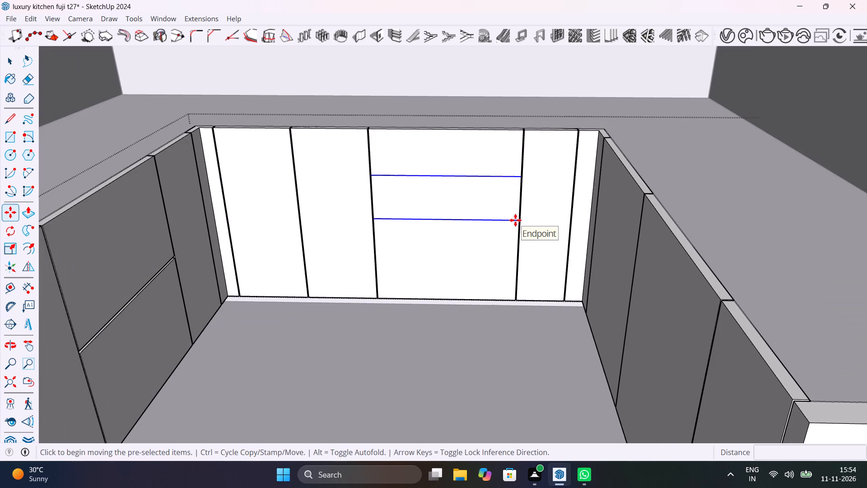
pyautogui.scroll(5, 515, 220)
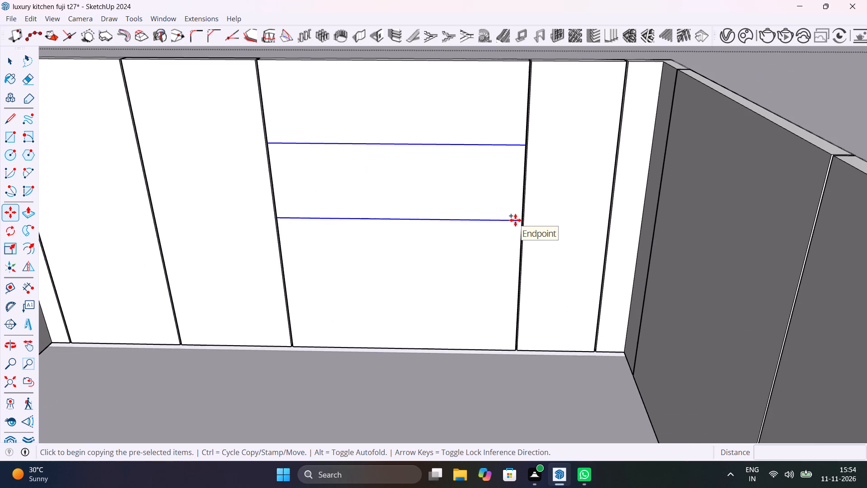
pyautogui.click(523, 222)
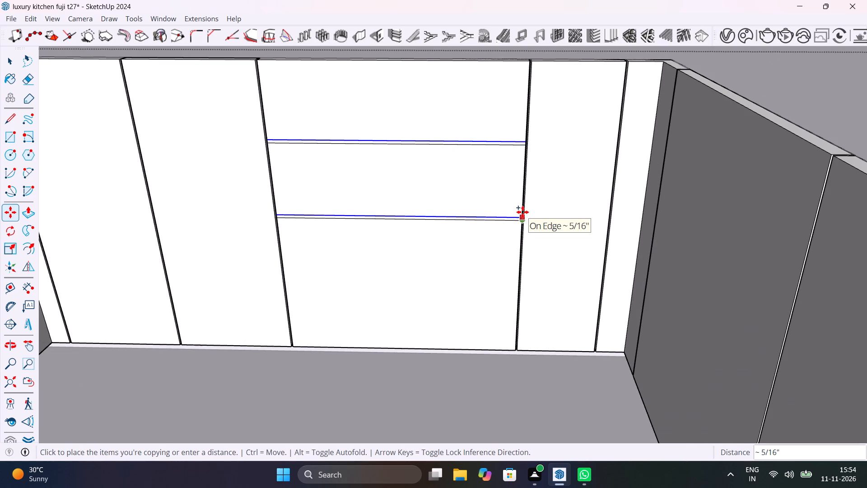
pyautogui.write('4mm')
pyautogui.press('Return')
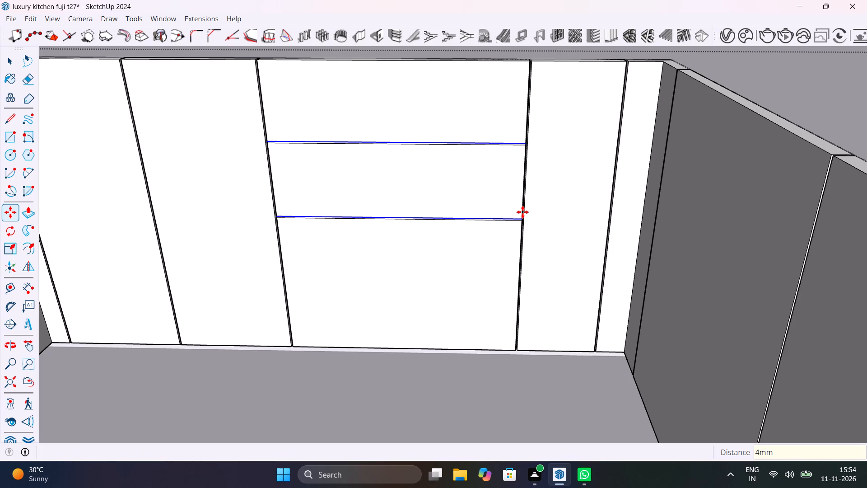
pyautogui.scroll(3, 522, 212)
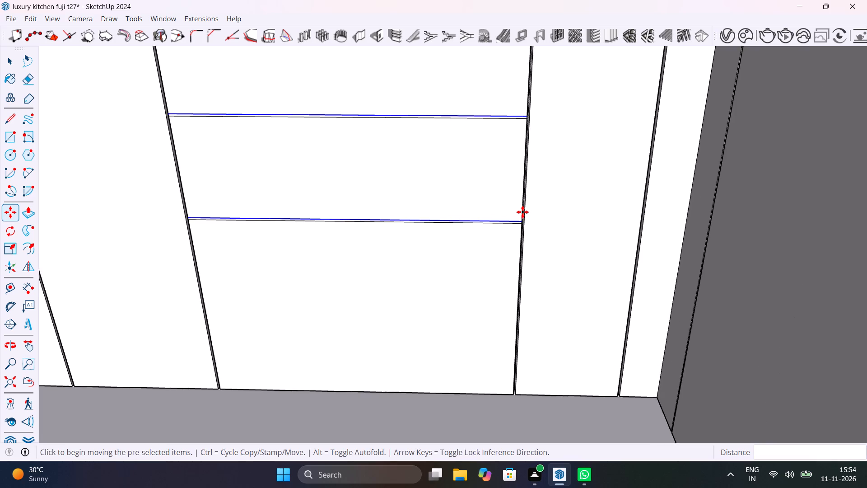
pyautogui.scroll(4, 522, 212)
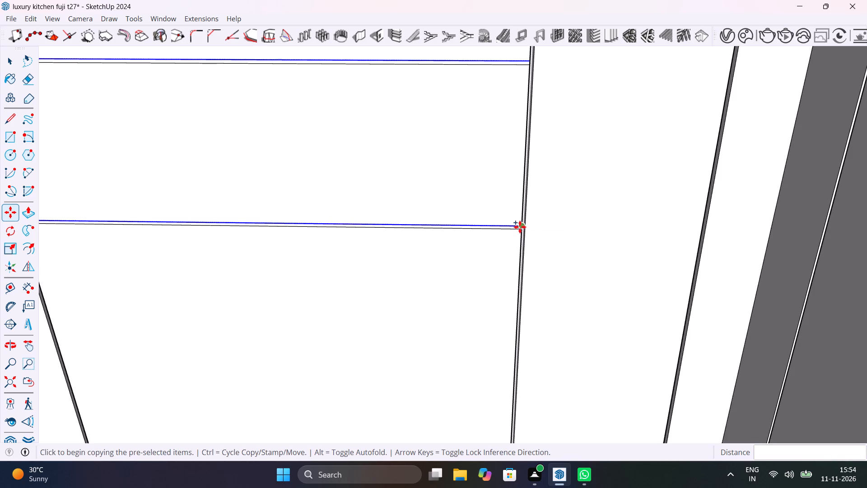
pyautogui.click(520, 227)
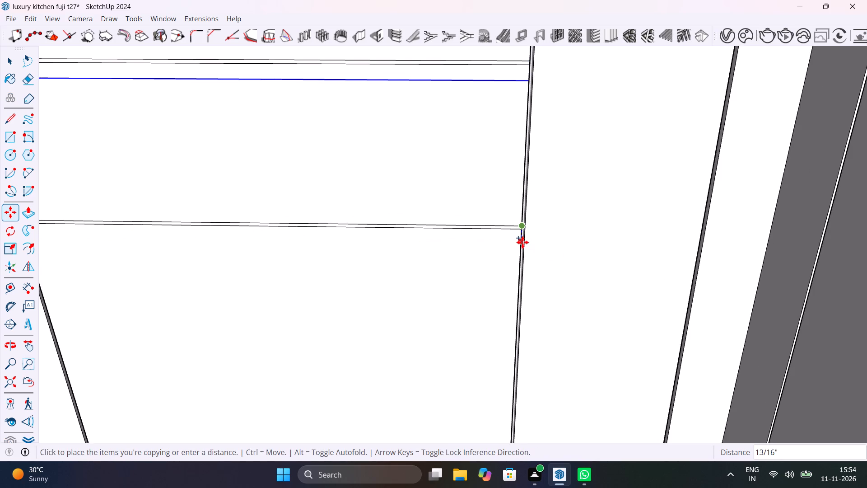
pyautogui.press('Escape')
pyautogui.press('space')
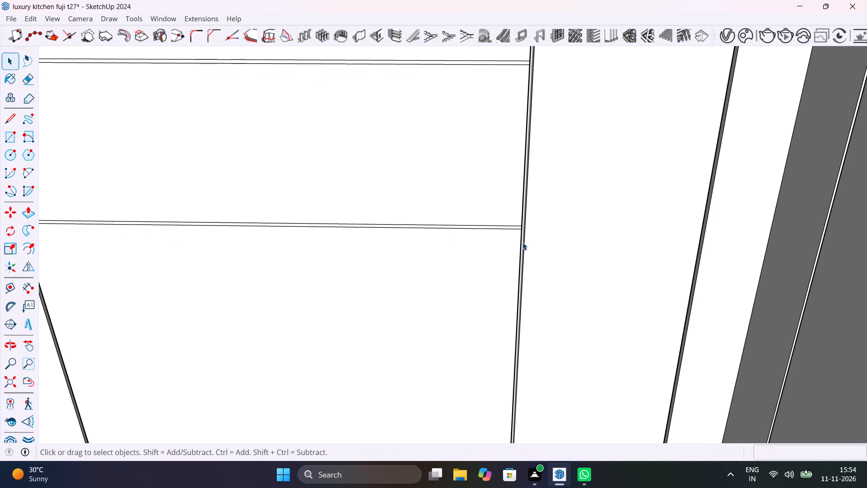
# Copy the upper line of each pair on the back run's widest panel 8 mm downward.
pyautogui.click(509, 225)
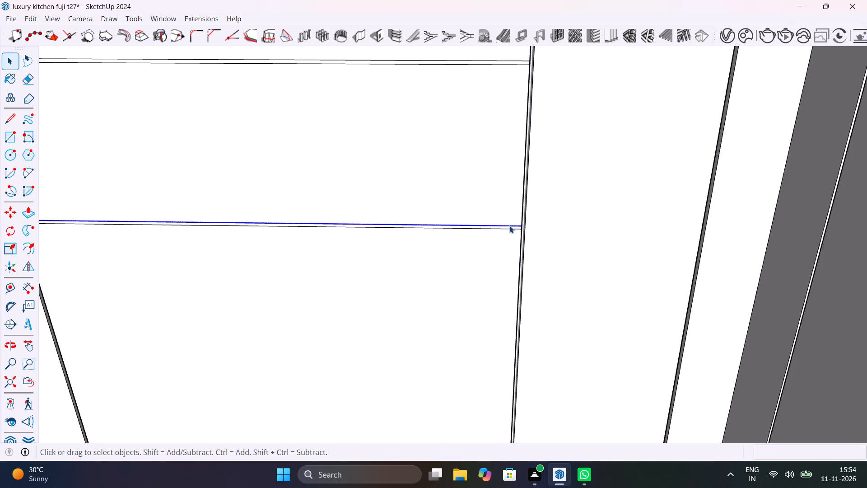
pyautogui.scroll(-3, 509, 225)
pyautogui.keyDown('shift'); pyautogui.click(517, 105); pyautogui.keyUp('shift')
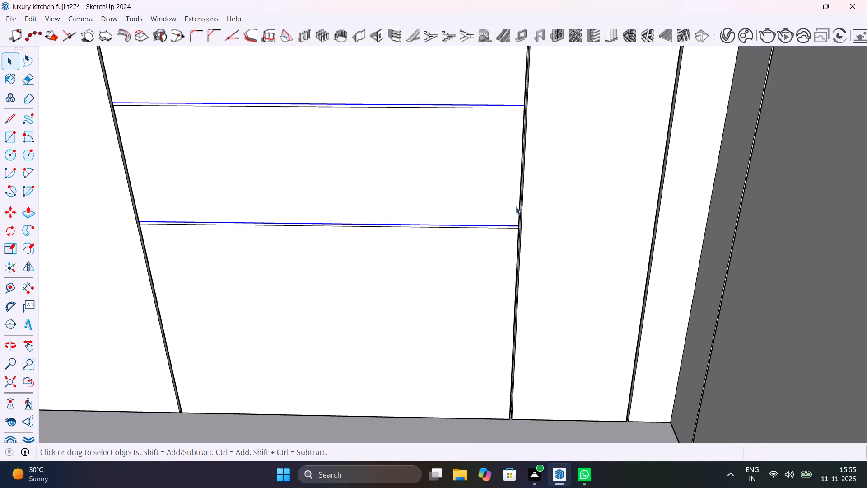
pyautogui.press('m')
pyautogui.scroll(3, 516, 206)
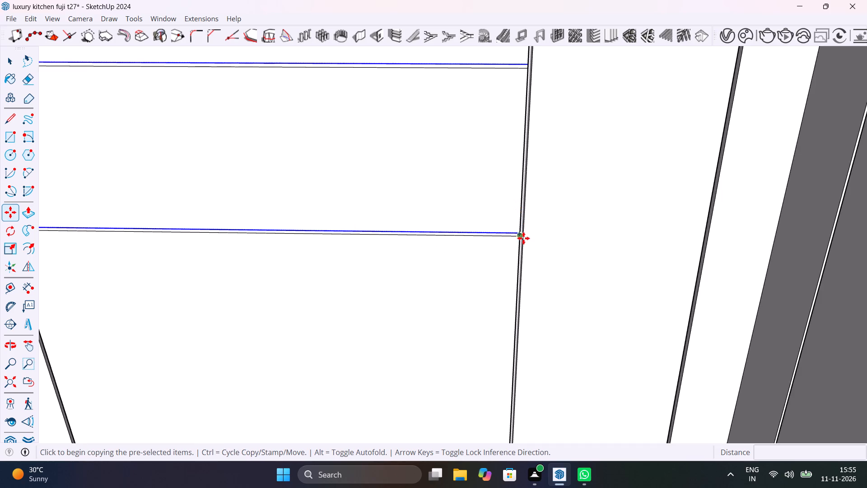
pyautogui.click(520, 233)
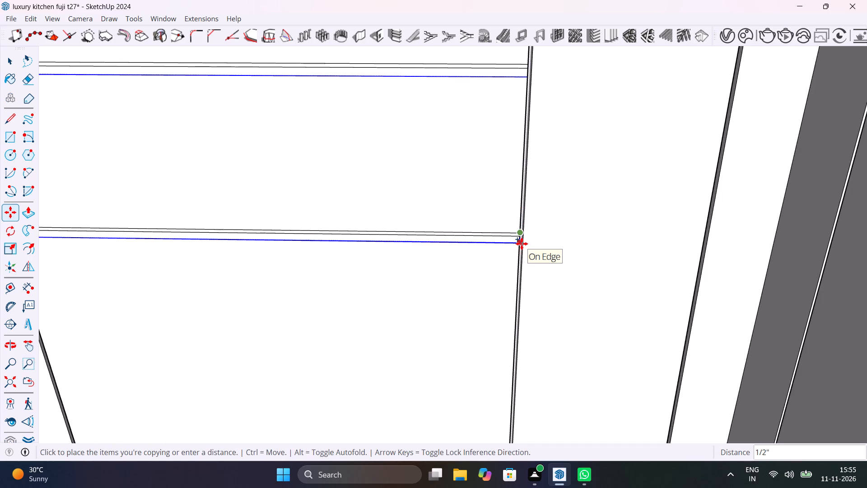
pyautogui.write('8mm')
pyautogui.press('Return')
pyautogui.press('space')
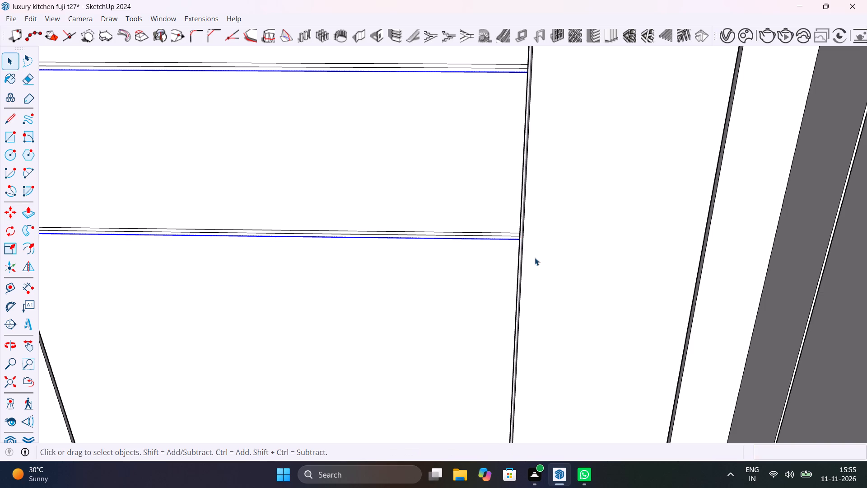
# Delete the middle of the three parallel lines at mid-height on the back run's widest panel.
pyautogui.scroll(3, 535, 258)
pyautogui.scroll(3, 447, 213)
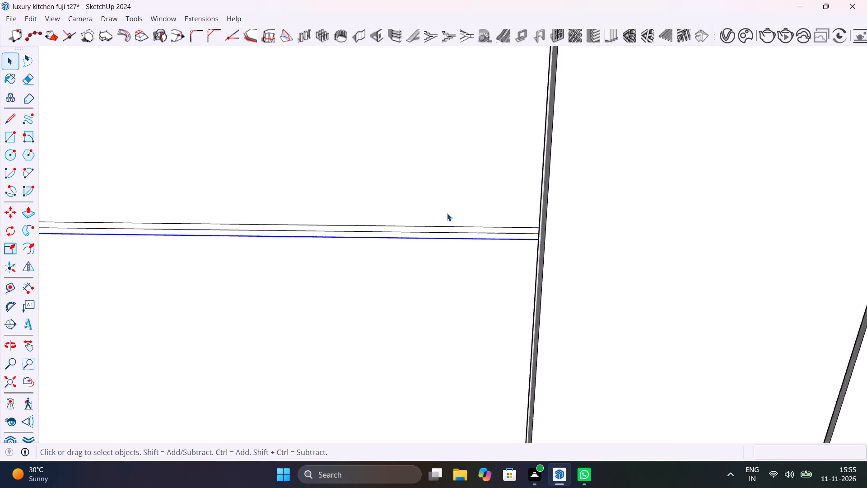
pyautogui.scroll(1, 447, 213)
pyautogui.click(480, 234)
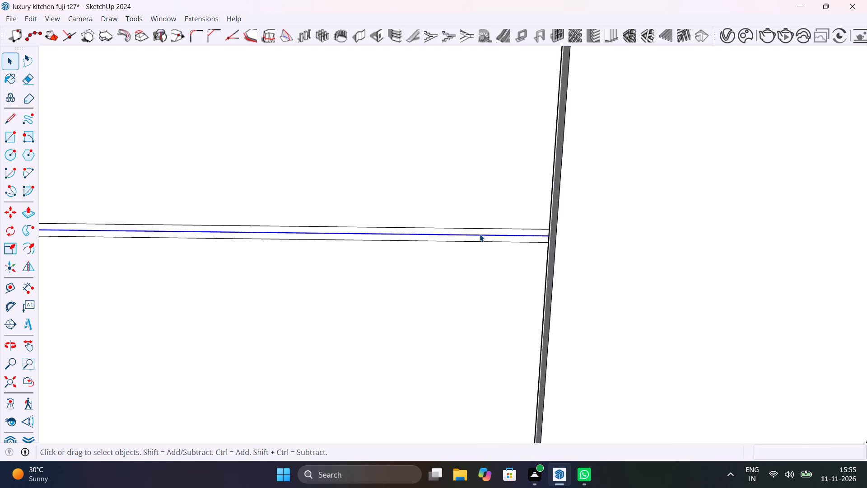
pyautogui.press('Delete')
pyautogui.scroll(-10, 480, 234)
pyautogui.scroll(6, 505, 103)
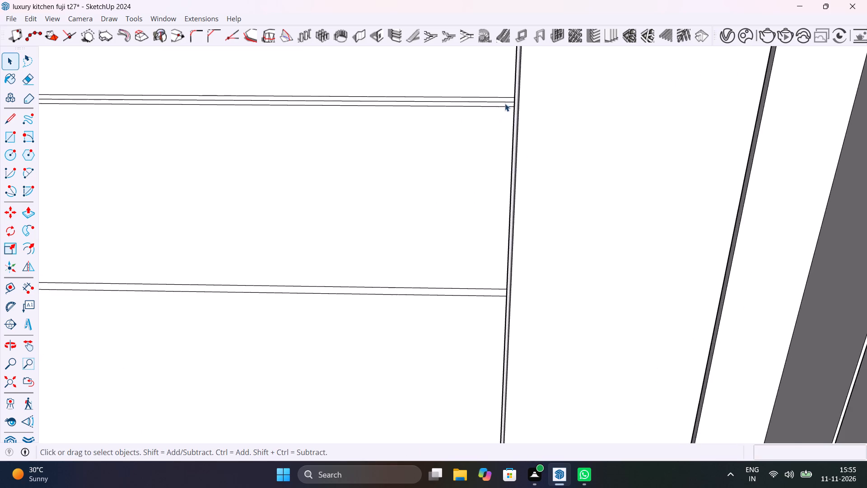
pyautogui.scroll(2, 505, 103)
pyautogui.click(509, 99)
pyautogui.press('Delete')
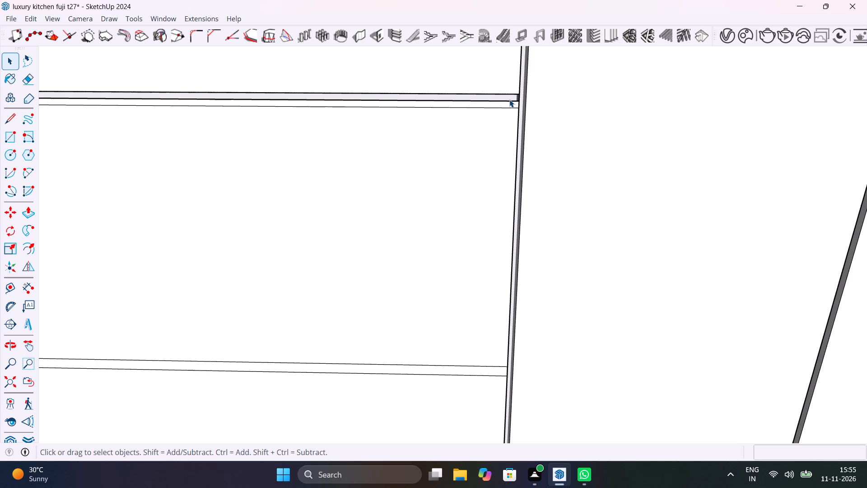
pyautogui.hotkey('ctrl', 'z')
# Delete the middle line of the upper set of three on the back run's widest panel.
pyautogui.click(512, 100)
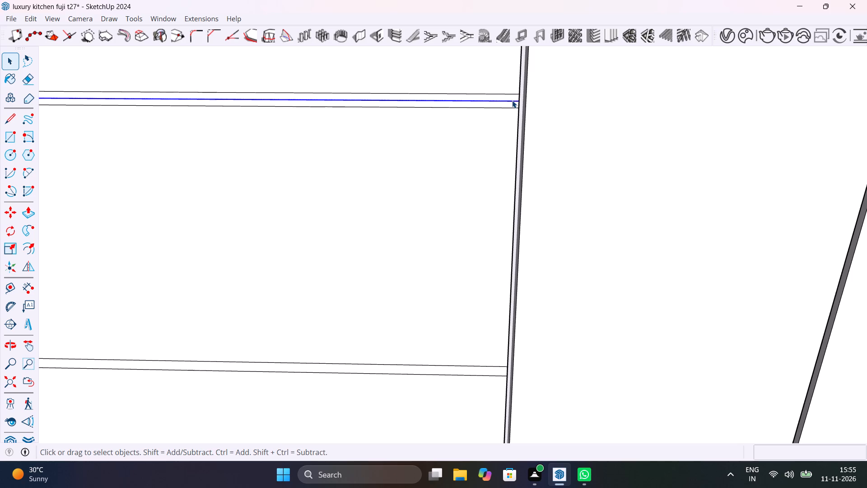
pyautogui.press('Delete')
# Push the two narrow strips on the back run's widest panel inward to the previous groove's depth, cutting two drawer grooves.
pyautogui.moveTo(512, 102); pyautogui.dragTo(493, 103, button='middle')
pyautogui.moveTo(497, 146); pyautogui.dragTo(492, 187, button='middle')
pyautogui.press('p')
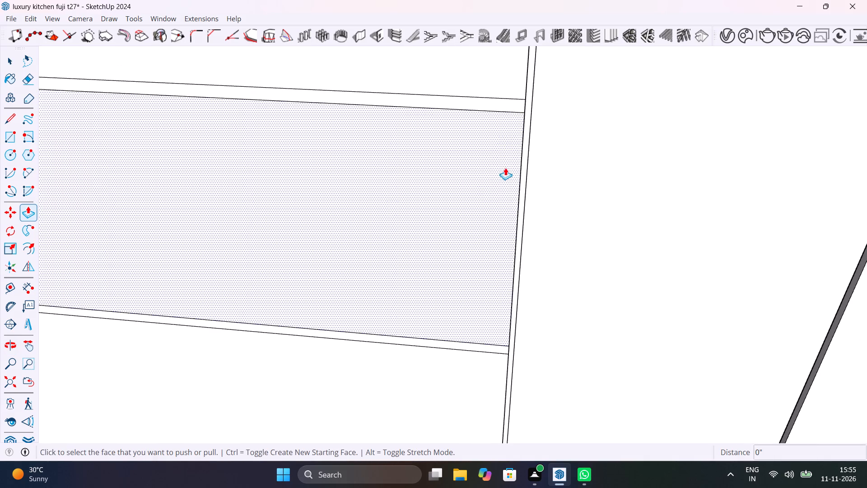
pyautogui.doubleClick(509, 103)
pyautogui.moveTo(527, 127); pyautogui.dragTo(536, 65, button='middle')
pyautogui.scroll(-1, 532, 78)
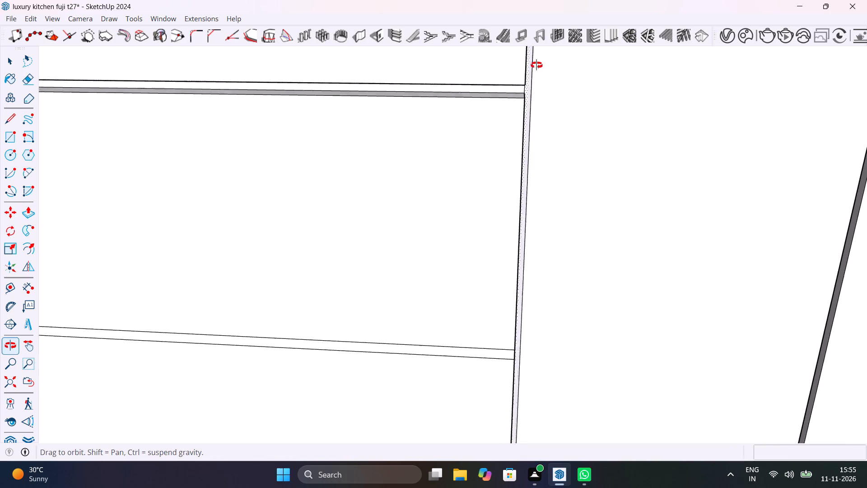
pyautogui.moveTo(536, 65); pyautogui.dragTo(569, 40, button='middle')
pyautogui.scroll(6, 486, 346)
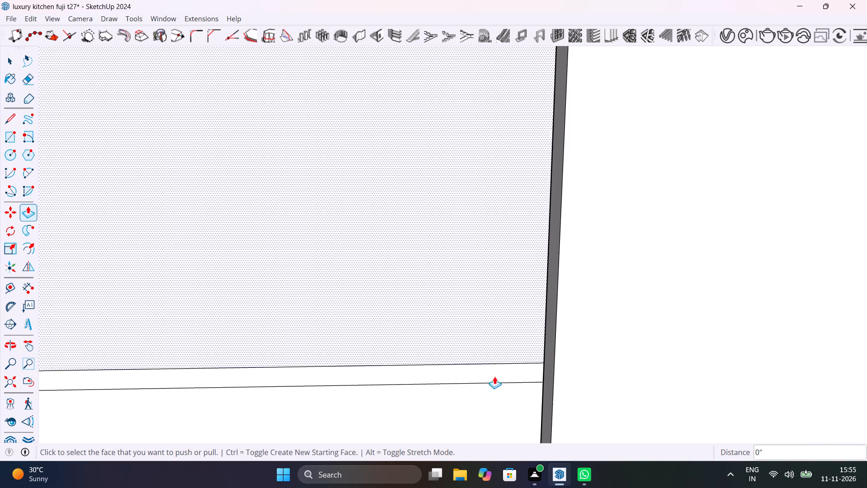
pyautogui.doubleClick(531, 375)
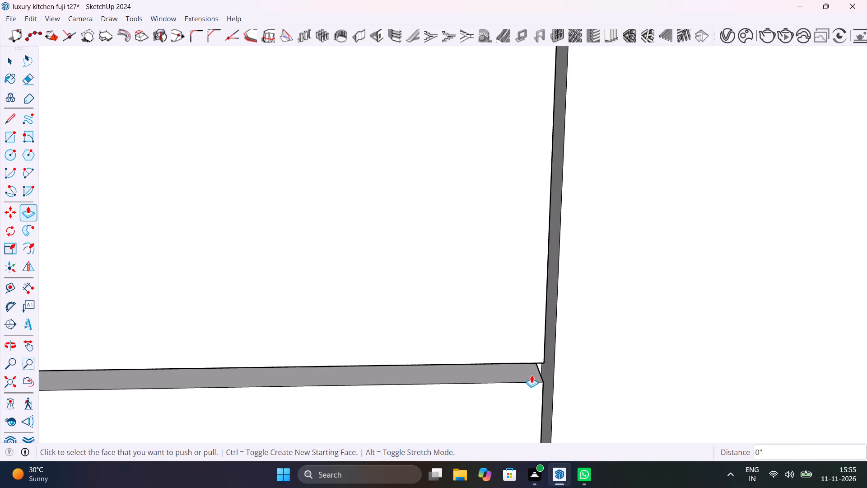
pyautogui.scroll(-12, 531, 375)
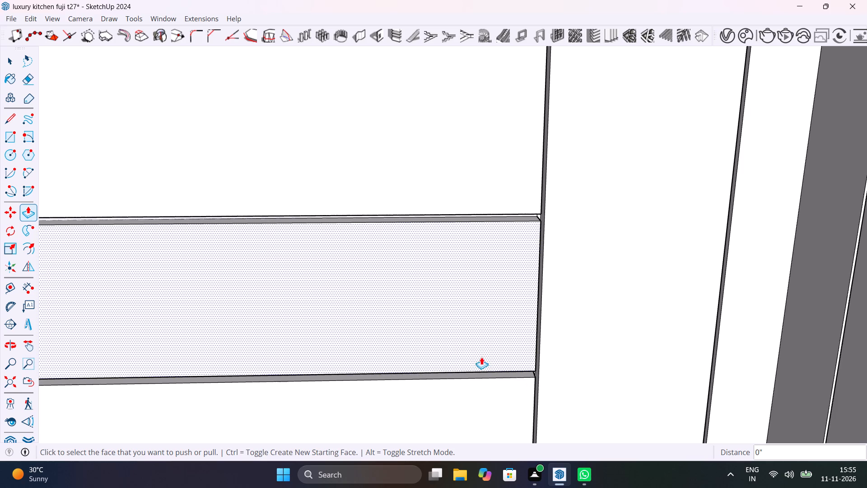
pyautogui.scroll(-19, 484, 353)
pyautogui.press('space')
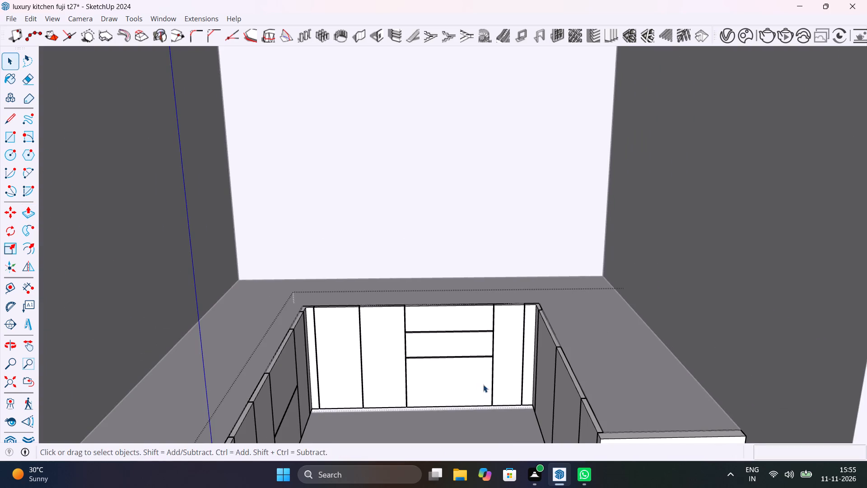
# Draw a horizontal line about 2' long at mid-height across the wide front nearest the corner on the right-hand run.
pyautogui.moveTo(484, 385); pyautogui.dragTo(543, 378, button='middle')
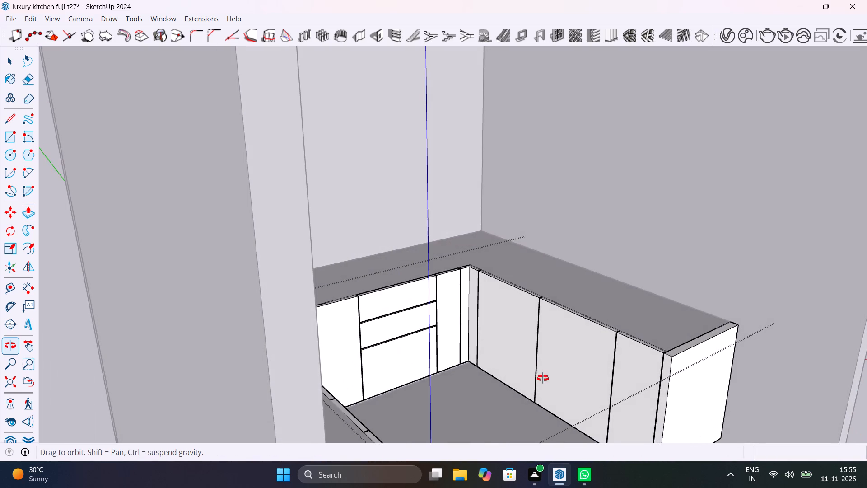
pyautogui.moveTo(543, 378); pyautogui.dragTo(542, 377, button='middle')
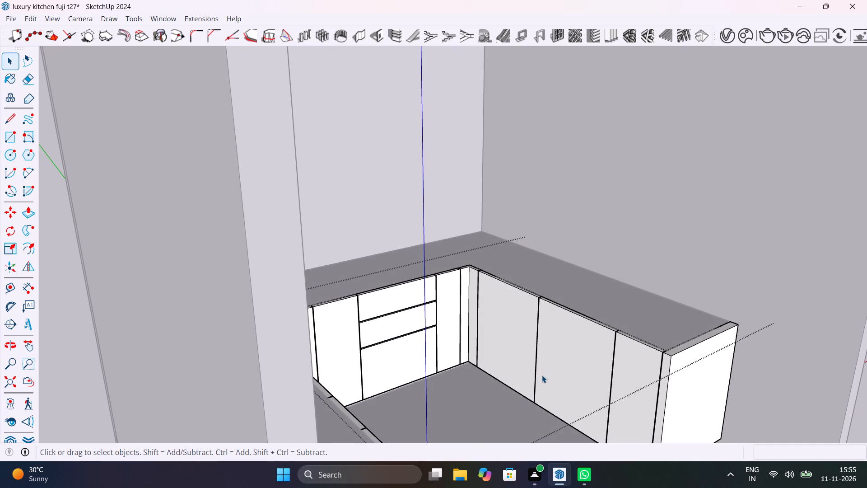
pyautogui.scroll(6, 542, 375)
pyautogui.keyDown('shift'); pyautogui.scroll(-1, 542, 375); pyautogui.keyUp('shift')
pyautogui.keyDown('shift'); pyautogui.moveTo(536, 373); pyautogui.dragTo(471, 335, button='middle'); pyautogui.keyUp('shift')
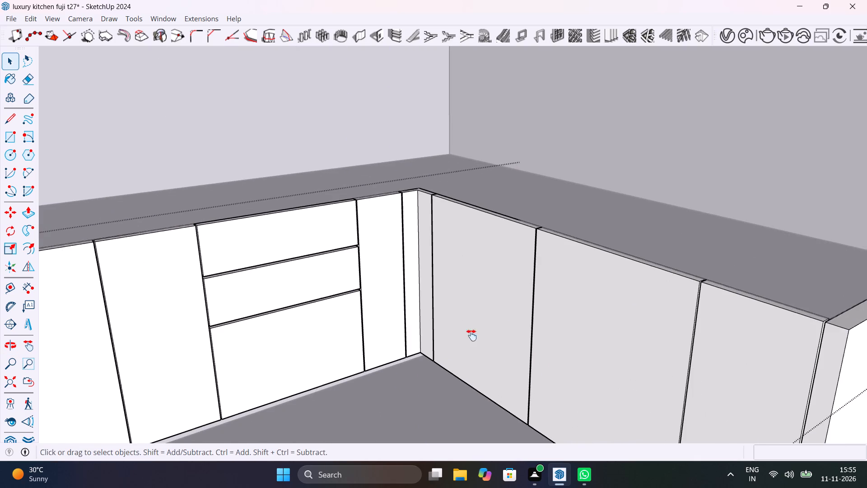
pyautogui.keyDown('shift'); pyautogui.moveTo(471, 335); pyautogui.dragTo(479, 357, button='middle'); pyautogui.keyUp('shift')
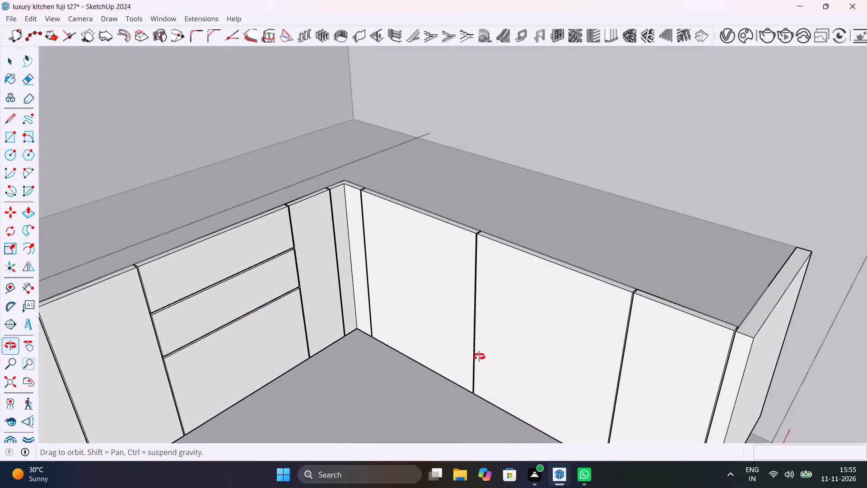
pyautogui.keyDown('shift'); pyautogui.moveTo(479, 357); pyautogui.dragTo(494, 357, button='middle'); pyautogui.keyUp('shift')
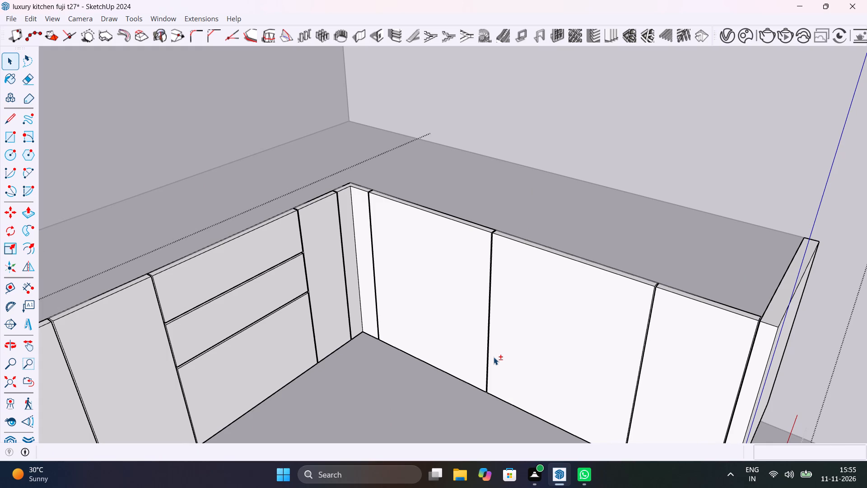
pyautogui.press('l')
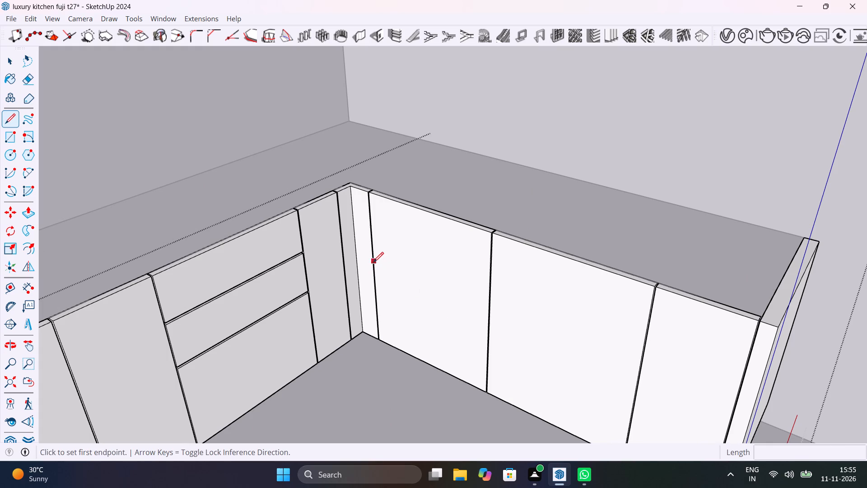
pyautogui.click(373, 272)
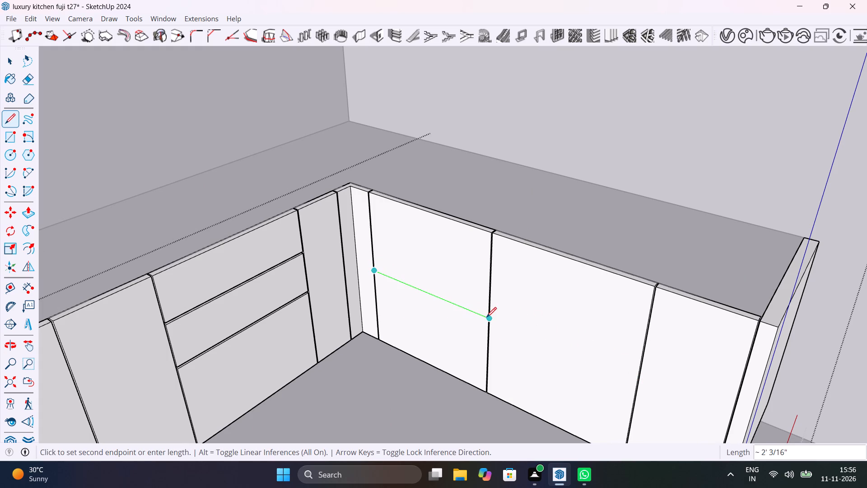
pyautogui.scroll(10, 484, 318)
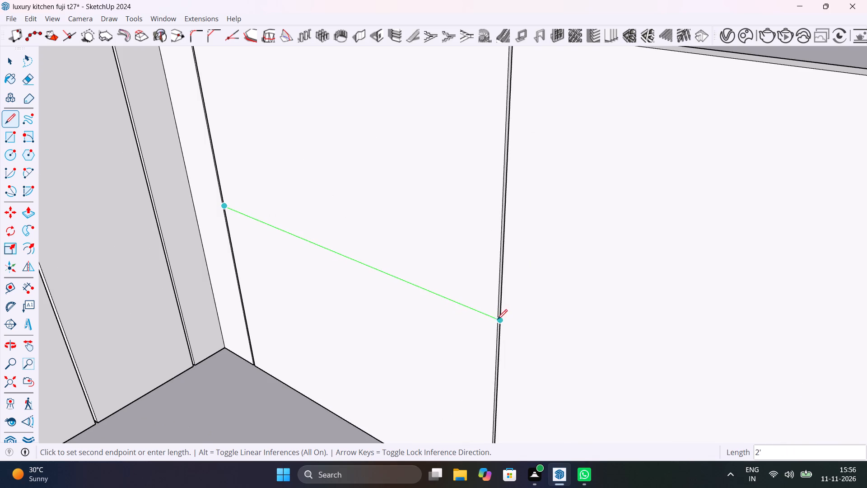
pyautogui.scroll(3, 495, 318)
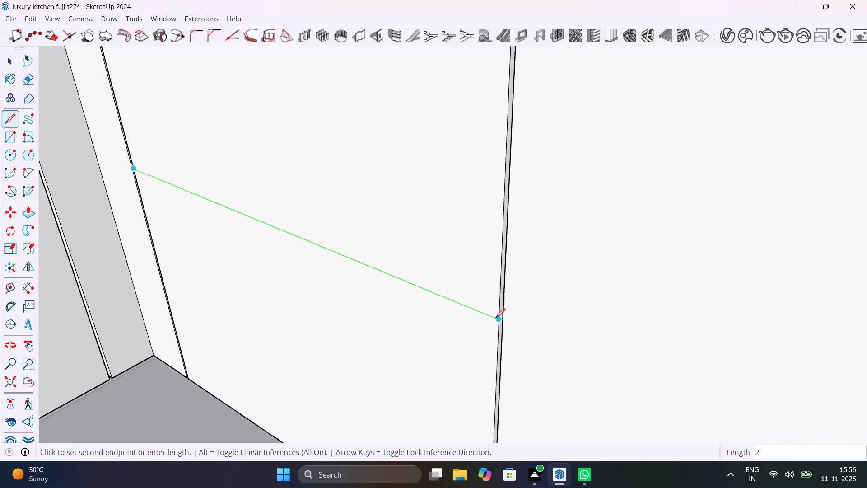
pyautogui.scroll(7, 495, 318)
pyautogui.click(500, 322)
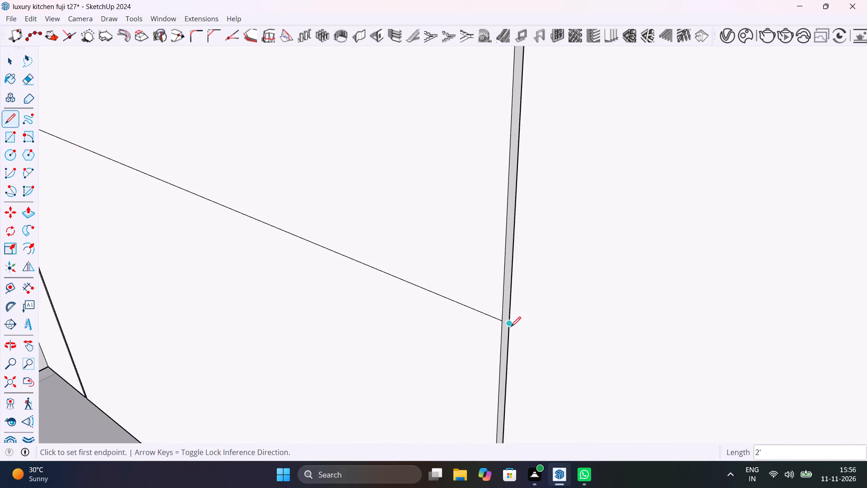
# Continue the mid-height line about 2' across the adjacent wide front of the right-hand run, ending at its far groove.
pyautogui.click(511, 326)
pyautogui.scroll(-20, 568, 338)
pyautogui.scroll(-6, 568, 338)
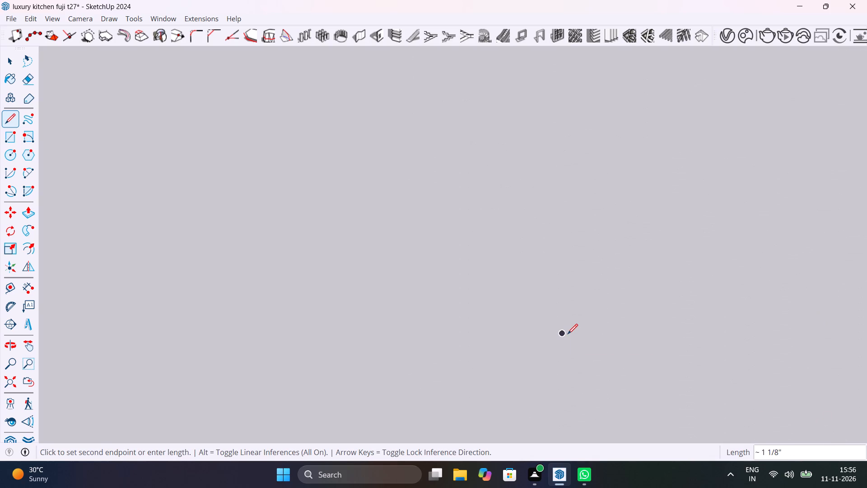
pyautogui.scroll(20, 568, 334)
pyautogui.scroll(2, 568, 334)
pyautogui.scroll(20, 568, 334)
pyautogui.scroll(5, 568, 334)
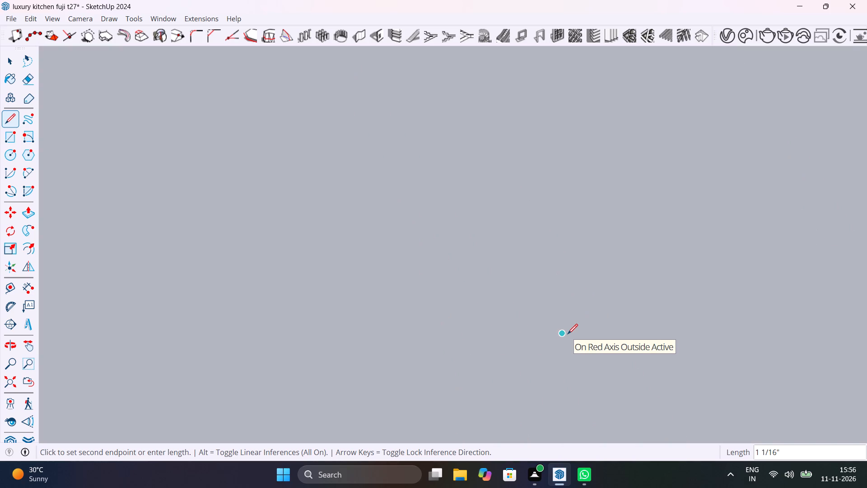
pyautogui.scroll(20, 568, 334)
pyautogui.scroll(2, 568, 334)
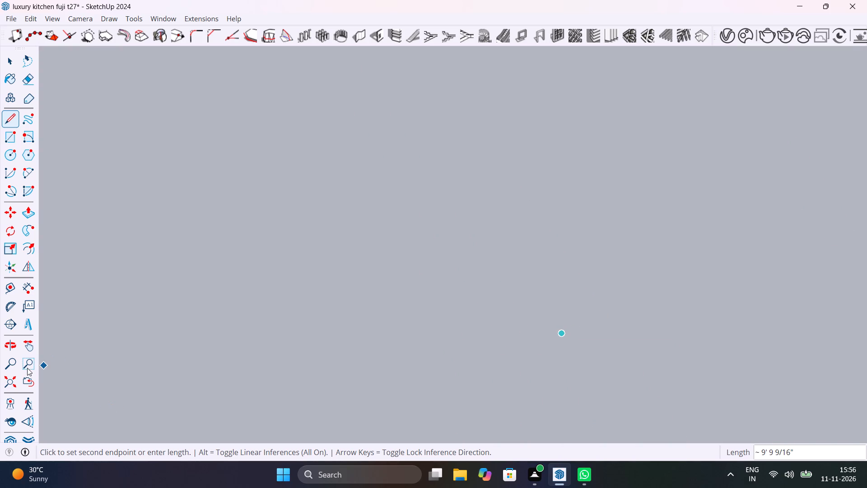
pyautogui.click(7, 390)
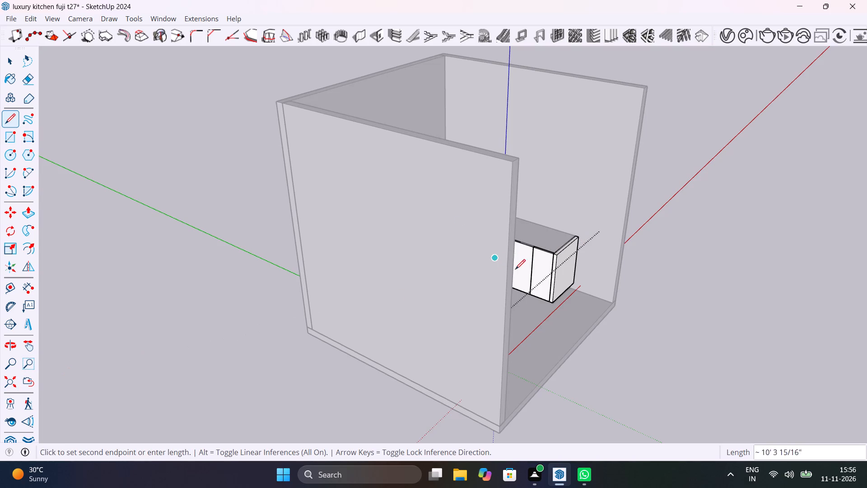
pyautogui.scroll(12, 519, 269)
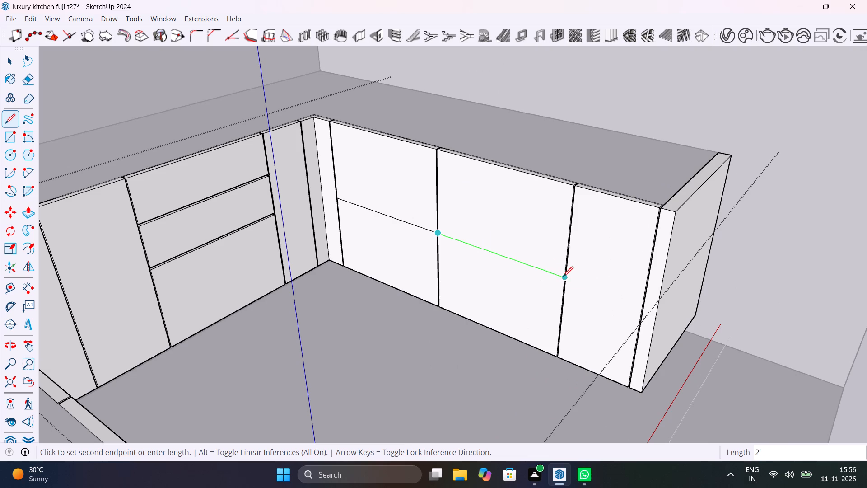
pyautogui.click(564, 278)
pyautogui.press('space')
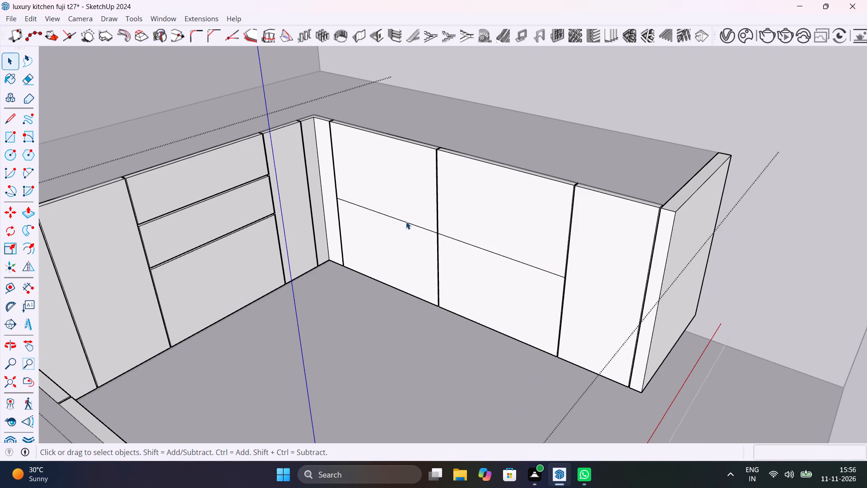
# Copy both mid-height lines on the right-hand run's two wide fronts 4 mm upward.
pyautogui.scroll(10, 406, 221)
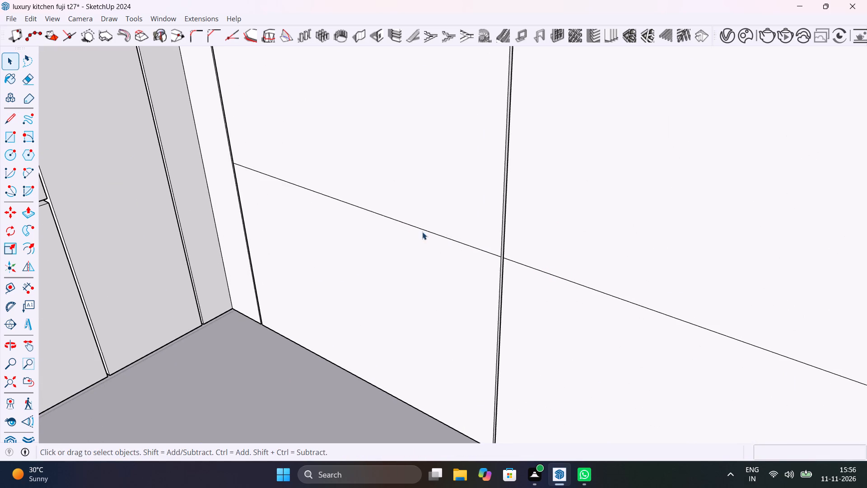
pyautogui.click(436, 233)
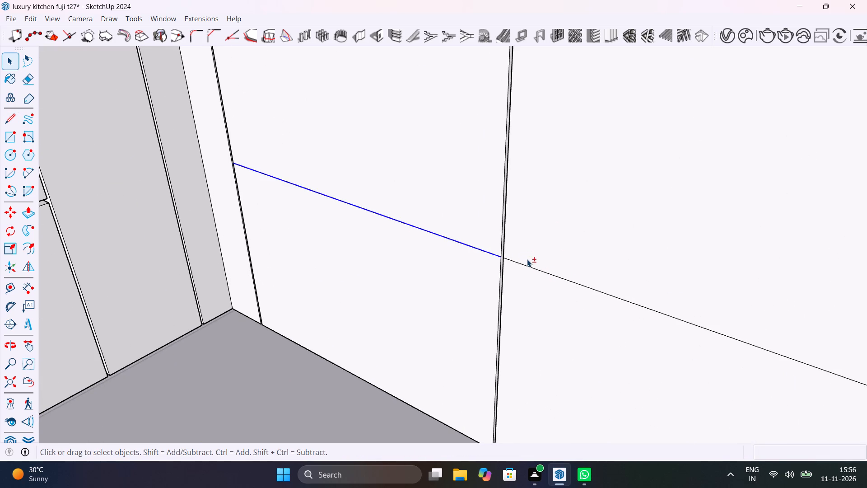
pyautogui.keyDown('shift'); pyautogui.click(529, 266); pyautogui.keyUp('shift')
pyautogui.keyDown('shift'); pyautogui.scroll(11, 497, 253); pyautogui.keyUp('shift')
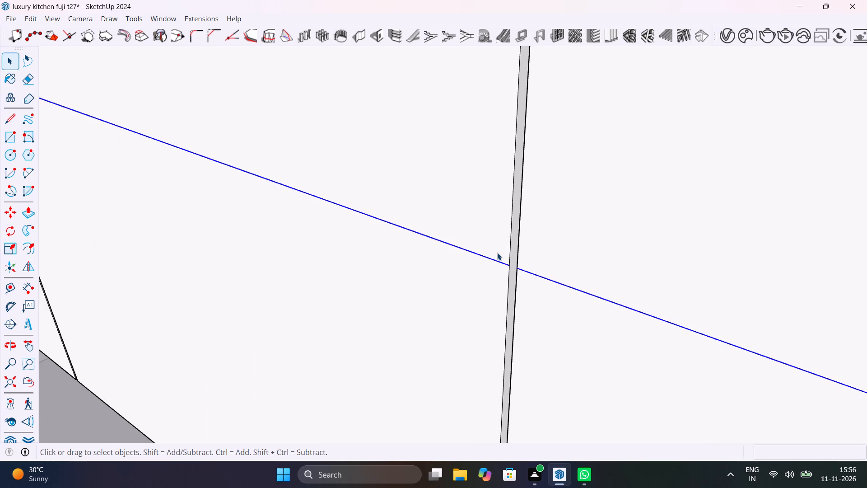
pyautogui.press('m')
pyautogui.scroll(5, 509, 267)
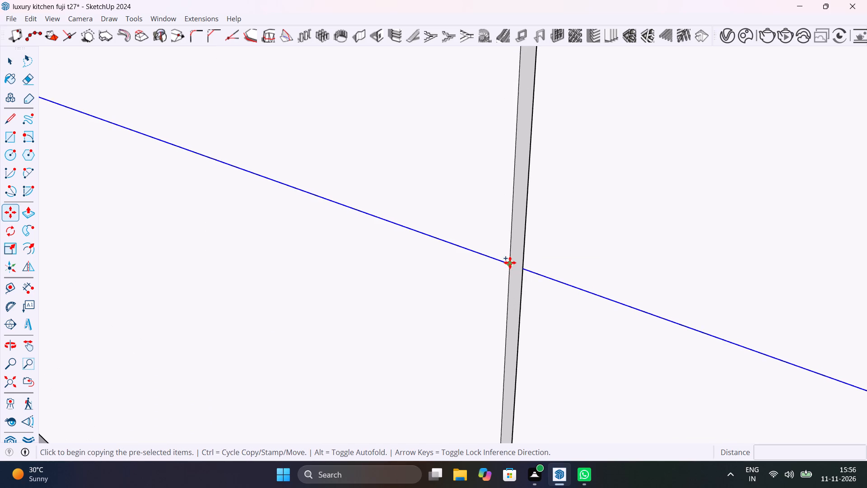
pyautogui.click(510, 263)
pyautogui.write('4mm')
pyautogui.press('Return')
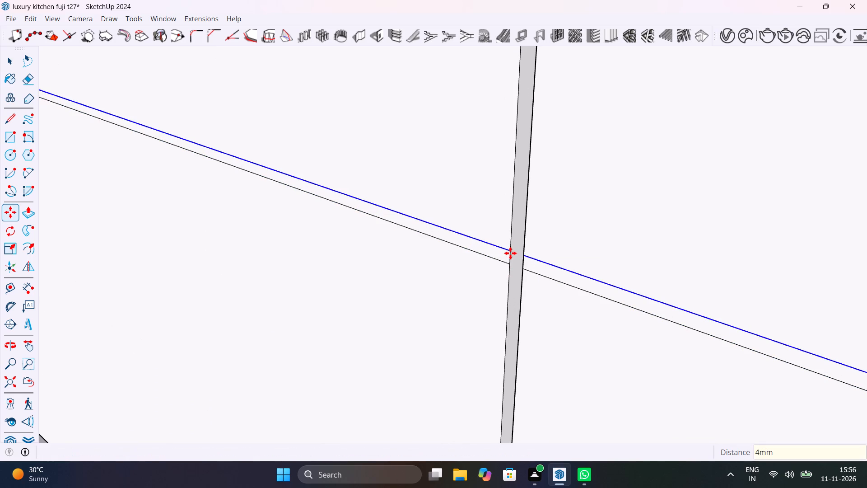
# Copy the upper lines on the right-hand run's two wide fronts 8 mm downward.
pyautogui.click(509, 251)
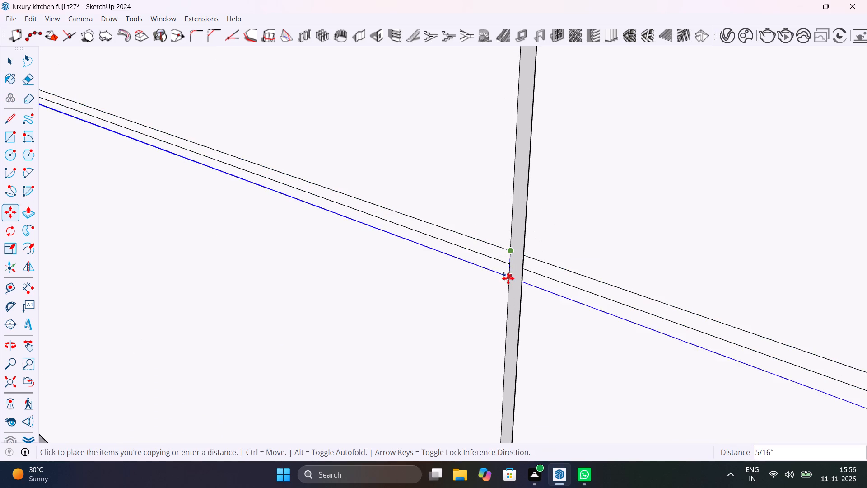
pyautogui.write('8mm')
pyautogui.press('Return')
# Erase the middle of the three parallel lines on each of the right-hand run's two wide fronts.
pyautogui.press('space')
pyautogui.write('e')
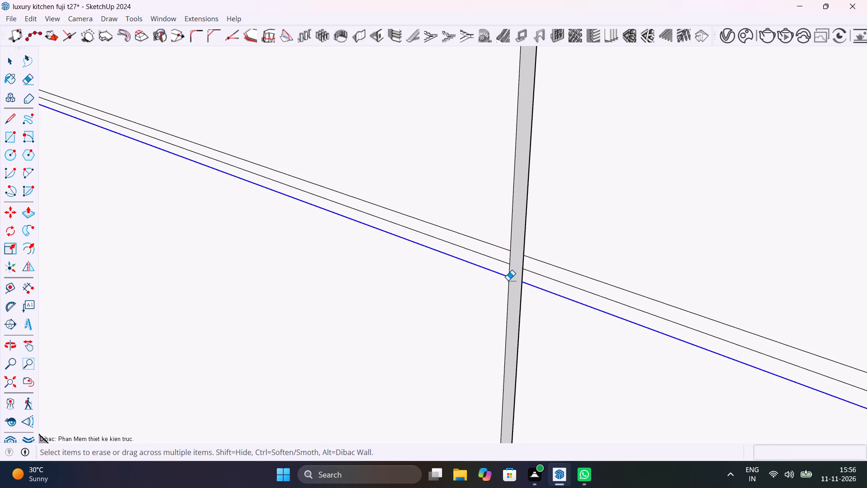
pyautogui.moveTo(498, 265); pyautogui.dragTo(496, 259)
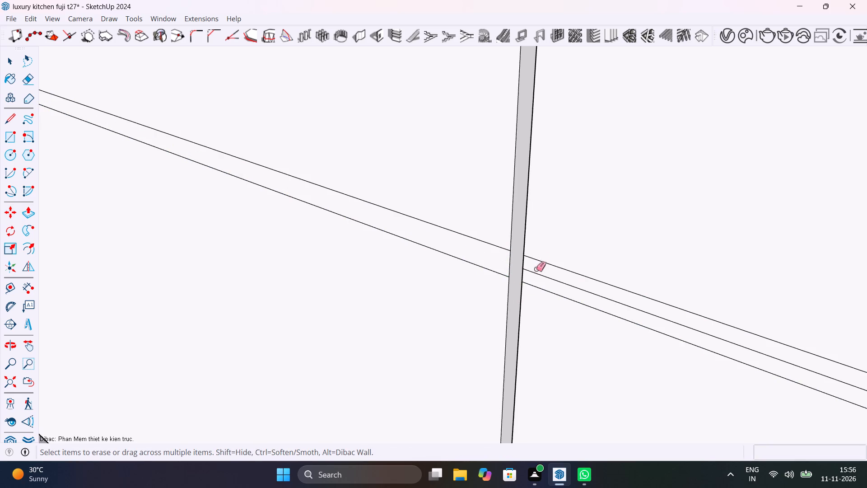
pyautogui.moveTo(536, 269); pyautogui.dragTo(537, 273)
pyautogui.press('space')
# Push the narrow strips between the paired lines on the right-hand run's two wide fronts inward to form grooves.
pyautogui.press('p')
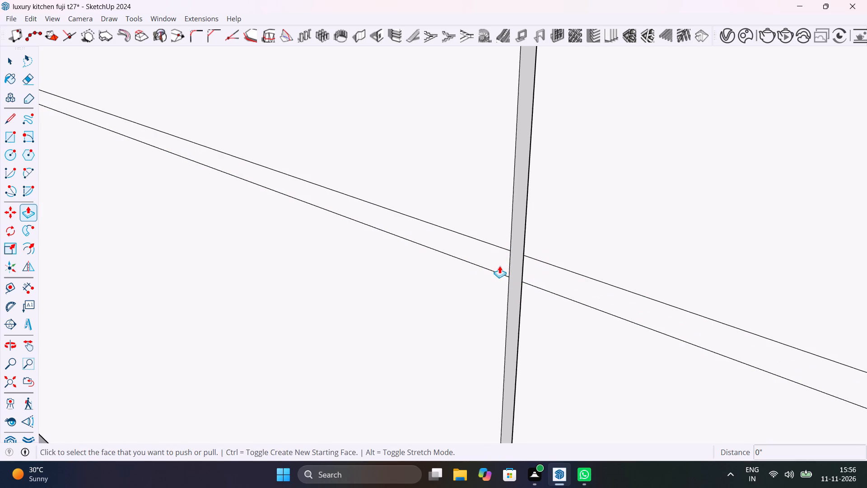
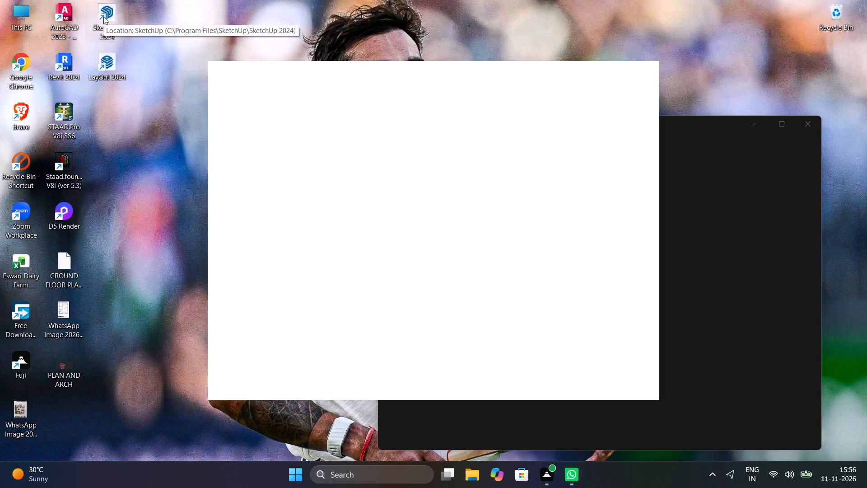
# Launch SketchUp 2024 from the desktop.
pyautogui.doubleClick(103, 17)
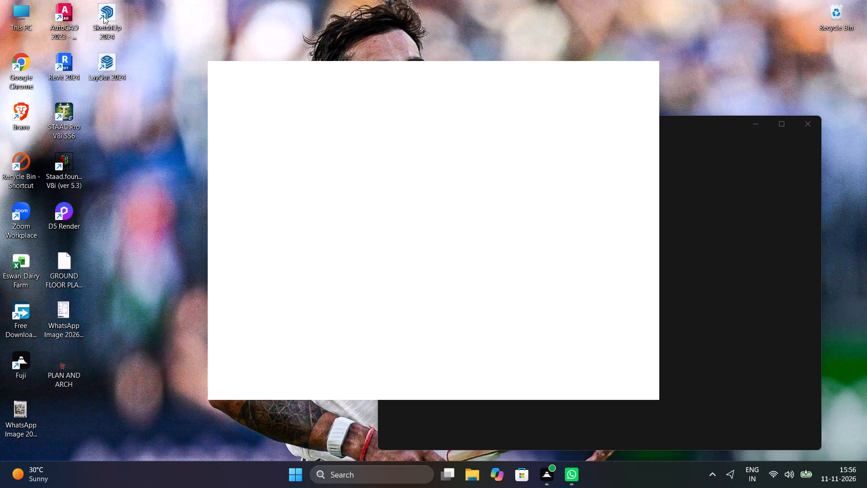
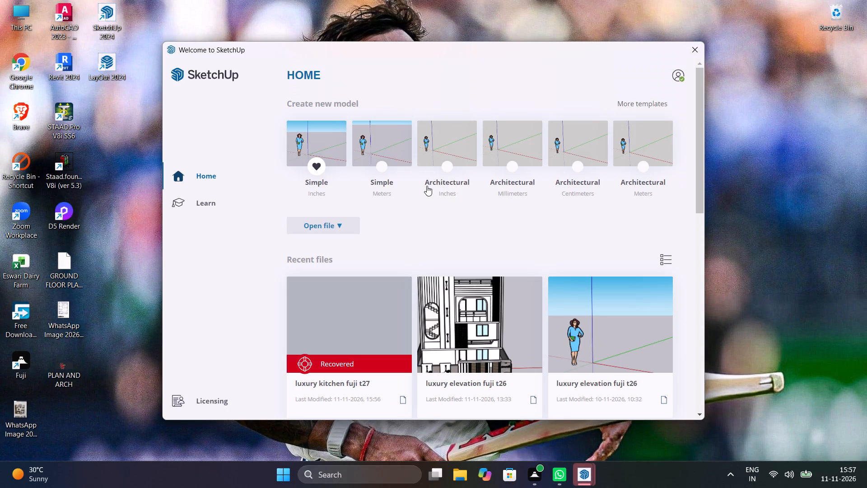
# Open the recovered "luxury kitchen fuji t27" model from the recent files.
pyautogui.click(390, 361)
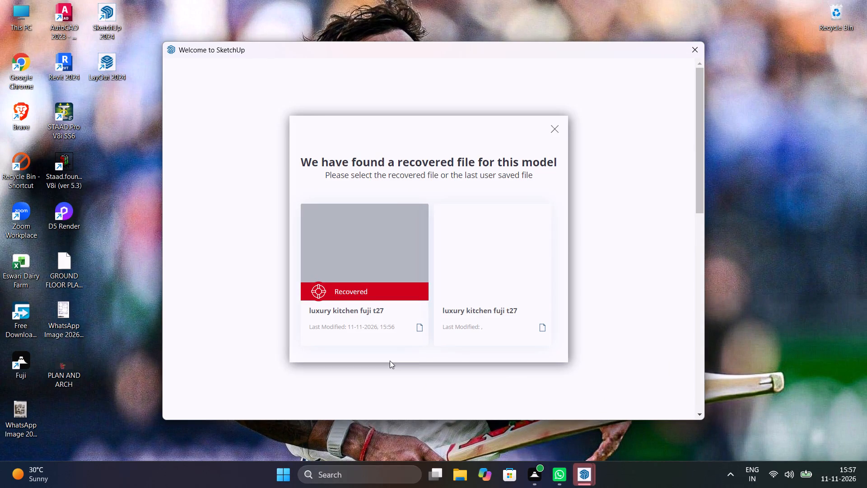
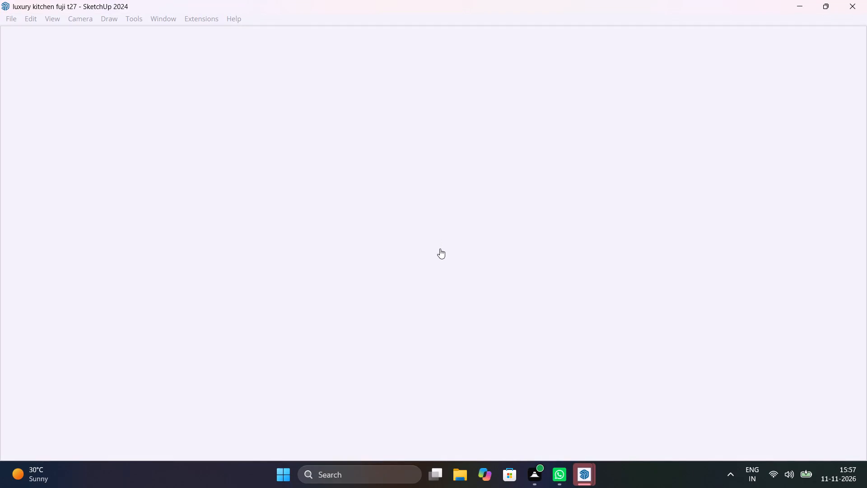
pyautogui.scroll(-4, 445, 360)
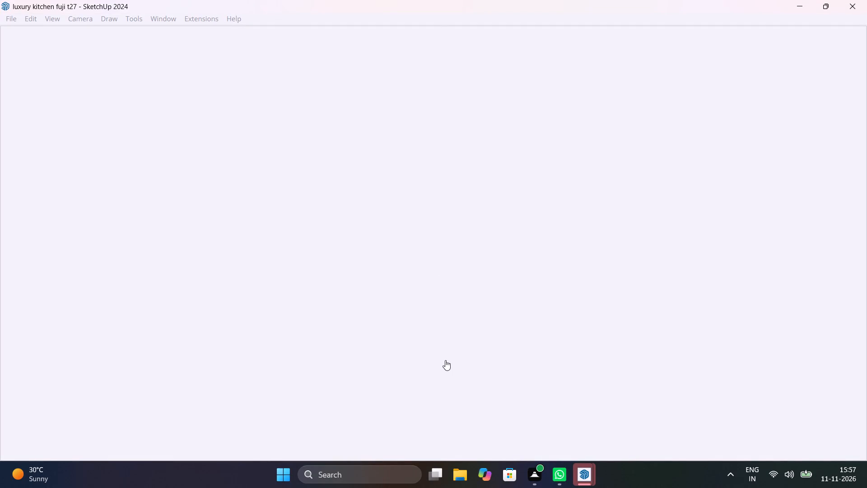
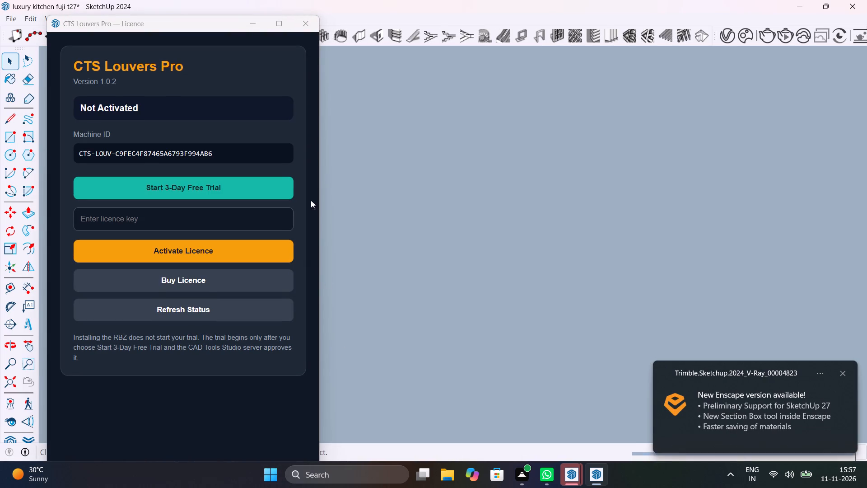
# Close the CTS Louvers Pro licence window and dismiss the Enscape version notification.
pyautogui.click(314, 27)
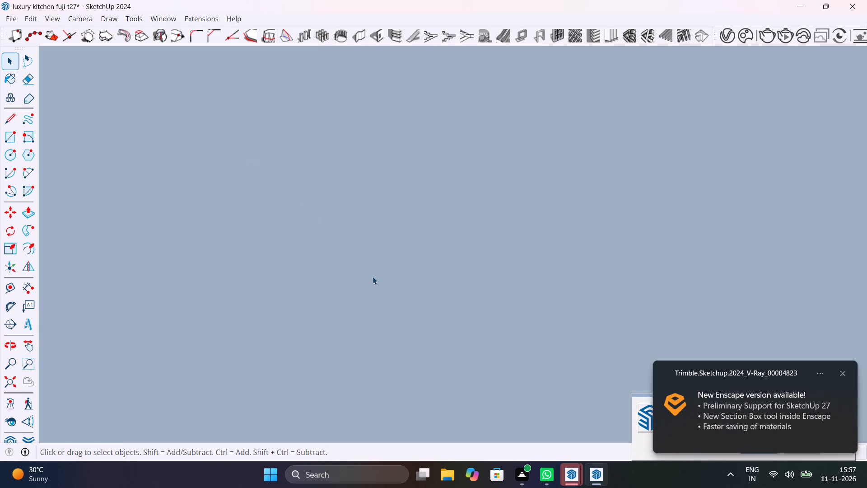
pyautogui.click(842, 374)
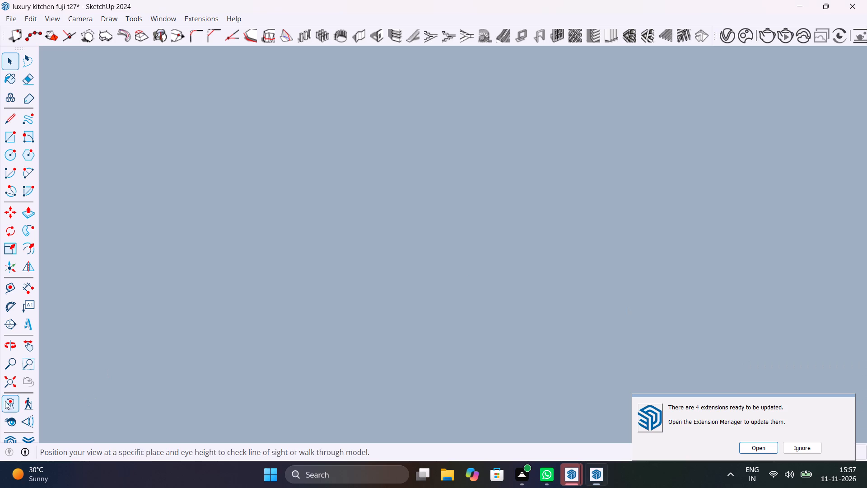
# Bring the whole kitchen into view and save the model as luxury kitchen fuji t27, replacing the existing file.
pyautogui.click(17, 385)
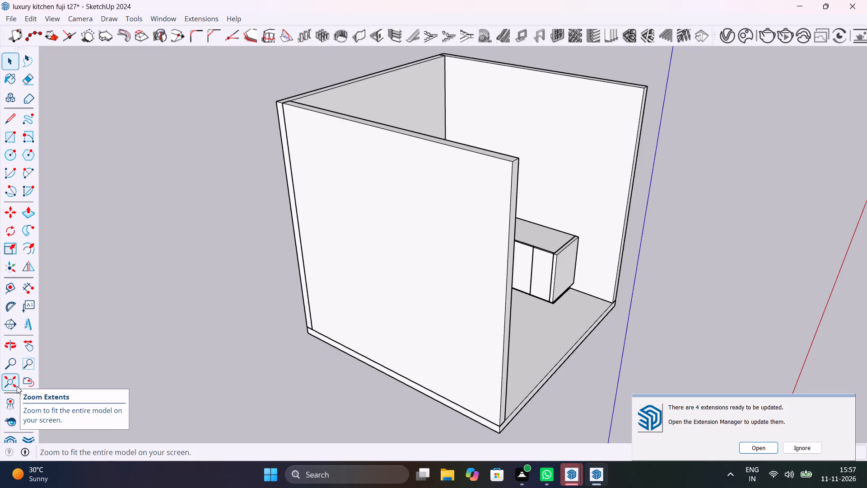
pyautogui.moveTo(532, 282); pyautogui.dragTo(377, 263, button='middle')
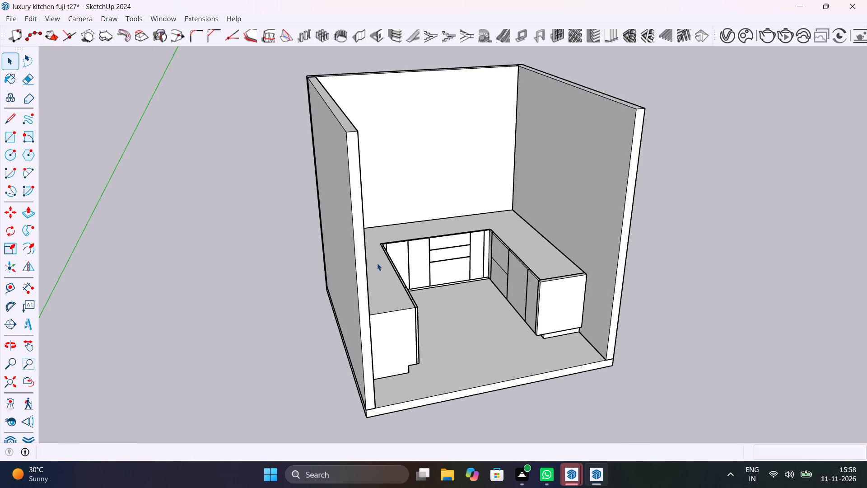
pyautogui.moveTo(505, 289); pyautogui.dragTo(378, 281, button='middle')
pyautogui.hotkey('ctrl', 's')
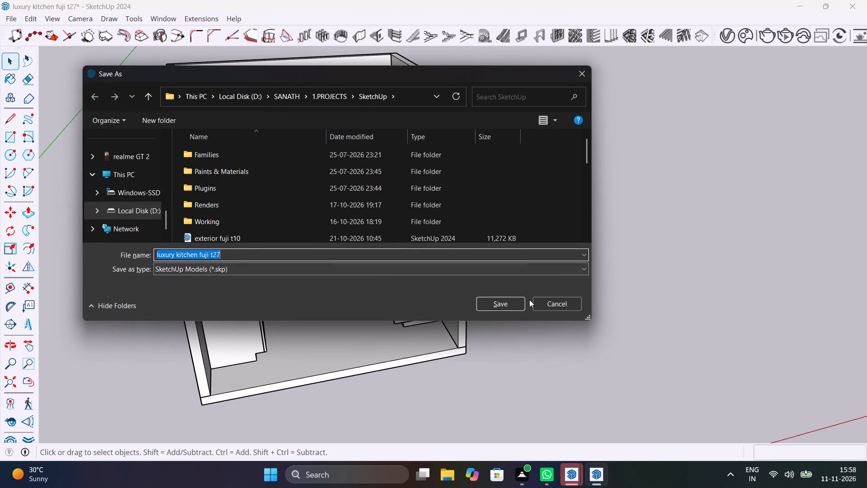
pyautogui.click(509, 310)
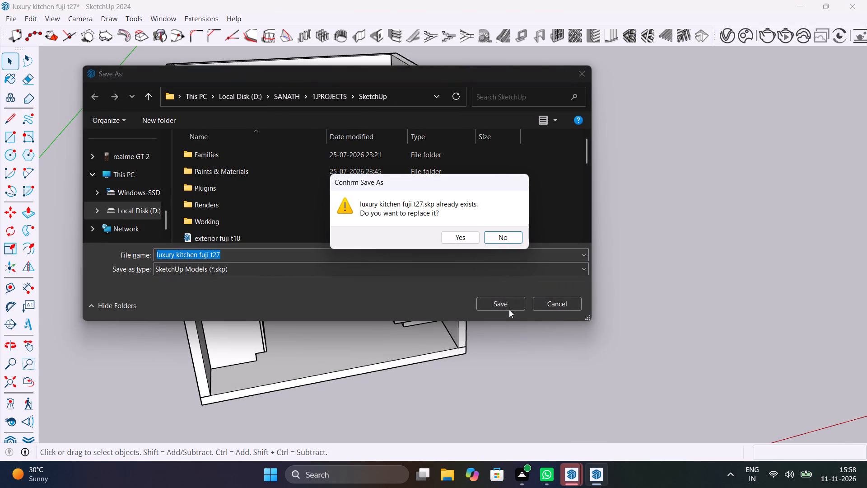
pyautogui.click(465, 237)
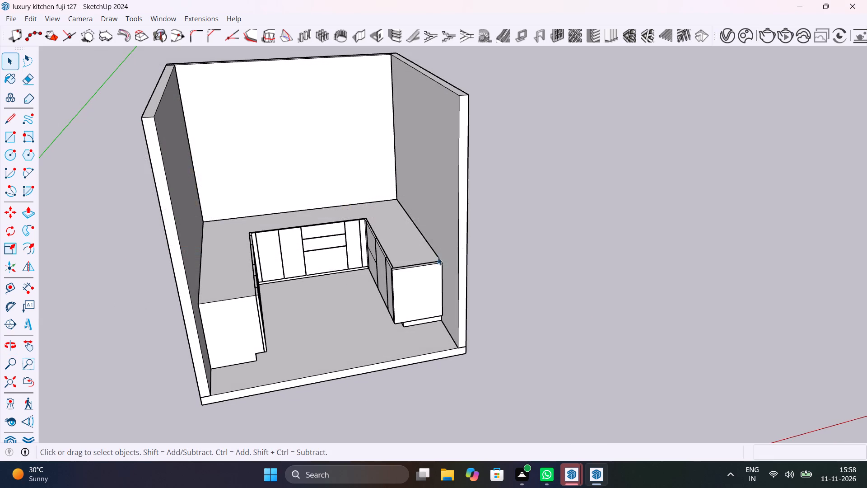
# Inside the base cabinet group, extend the horizontal divider line across the adjacent wide front to its far vertical groove, about 1' 11 5/8" long.
pyautogui.scroll(10, 334, 265)
pyautogui.moveTo(381, 287); pyautogui.dragTo(457, 248, button='middle')
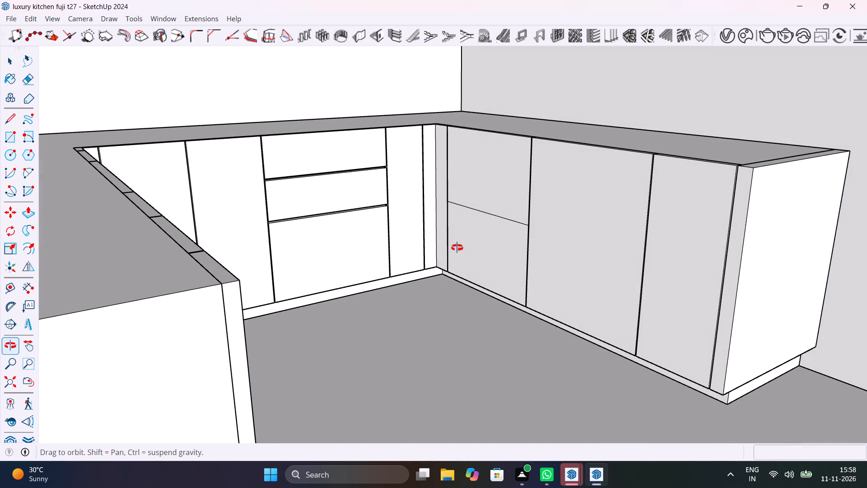
pyautogui.moveTo(457, 248); pyautogui.dragTo(422, 337, button='middle')
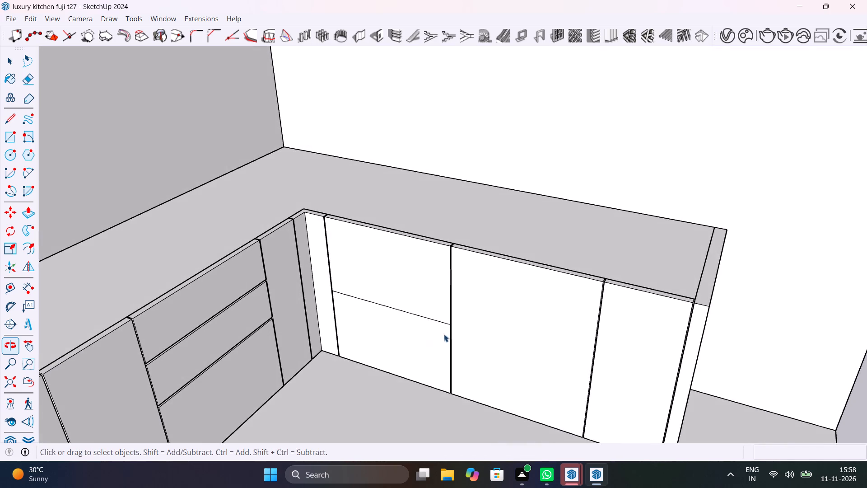
pyautogui.scroll(9, 483, 332)
pyautogui.keyDown('shift'); pyautogui.moveTo(482, 331); pyautogui.dragTo(416, 265, button='middle'); pyautogui.keyUp('shift')
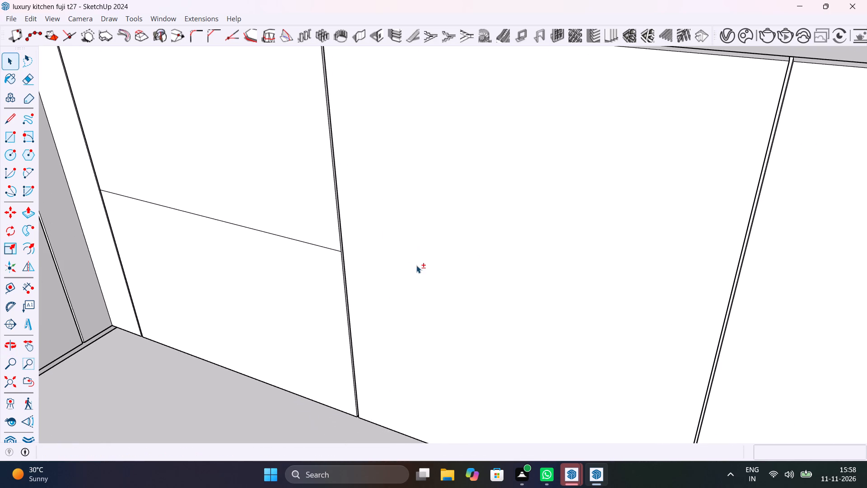
pyautogui.press('l')
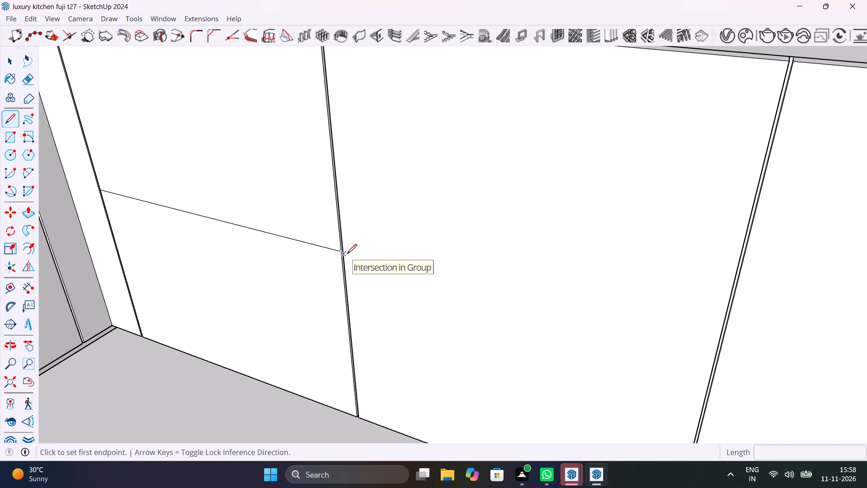
pyautogui.scroll(5, 347, 254)
pyautogui.press('space')
pyautogui.doubleClick(417, 248)
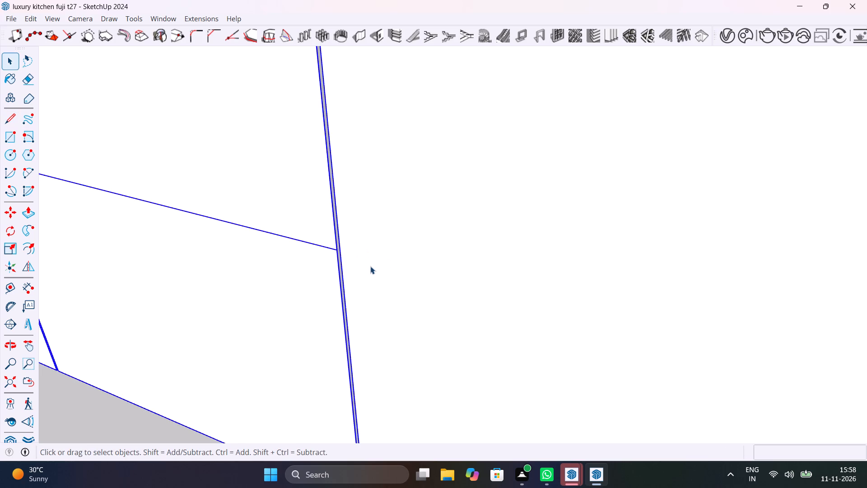
pyautogui.doubleClick(370, 266)
pyautogui.press('l')
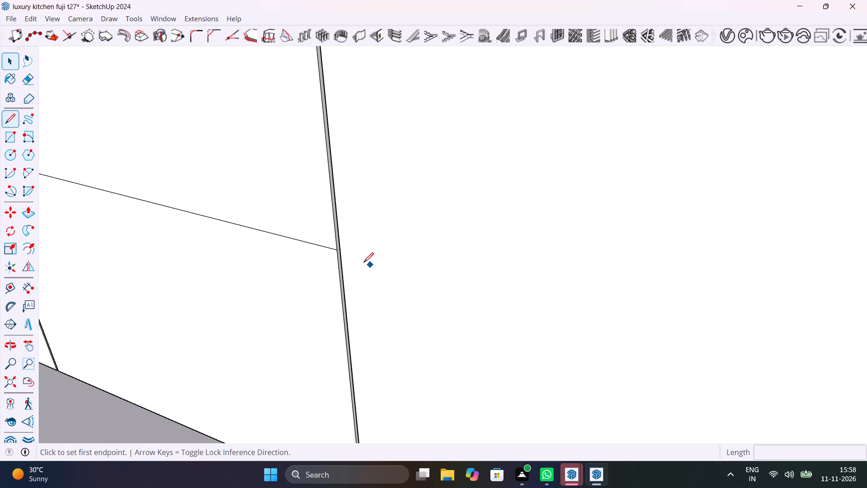
pyautogui.scroll(-6, 398, 255)
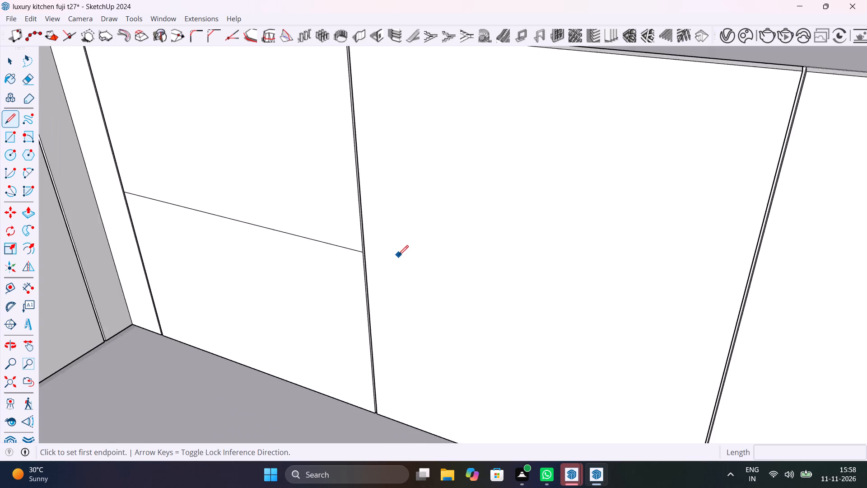
pyautogui.scroll(-6, 398, 255)
pyautogui.moveTo(431, 277); pyautogui.dragTo(518, 271, button='middle')
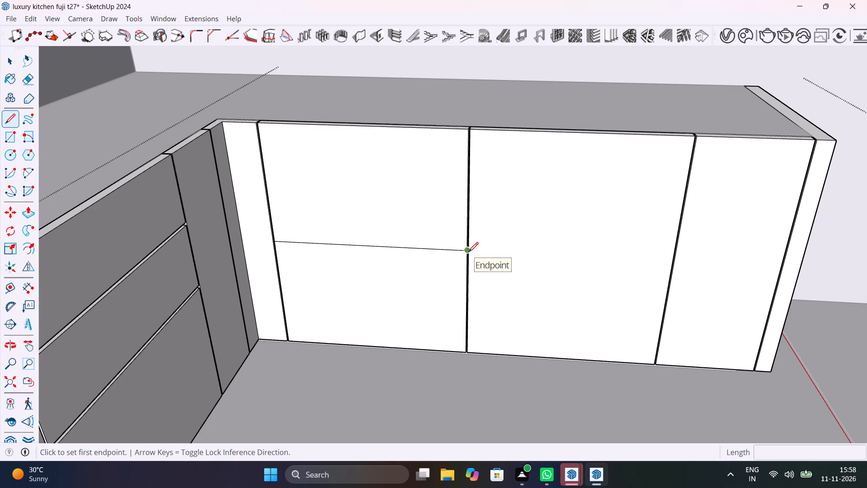
pyautogui.scroll(10, 468, 252)
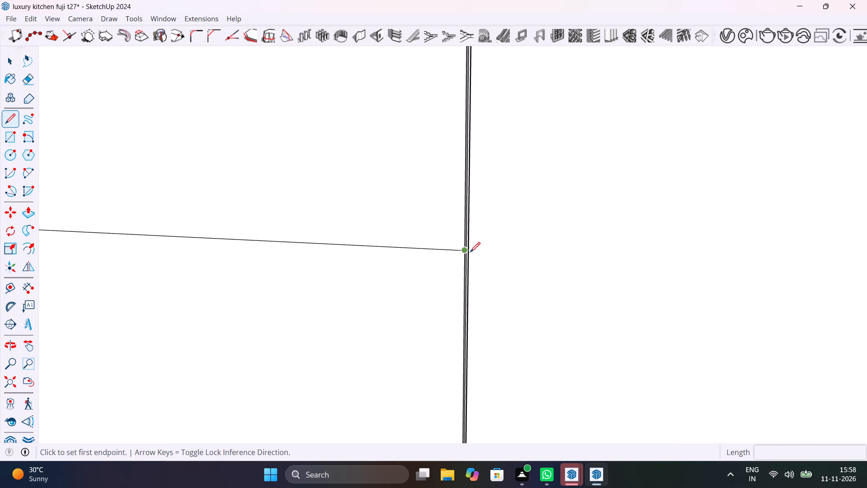
pyautogui.scroll(12, 467, 255)
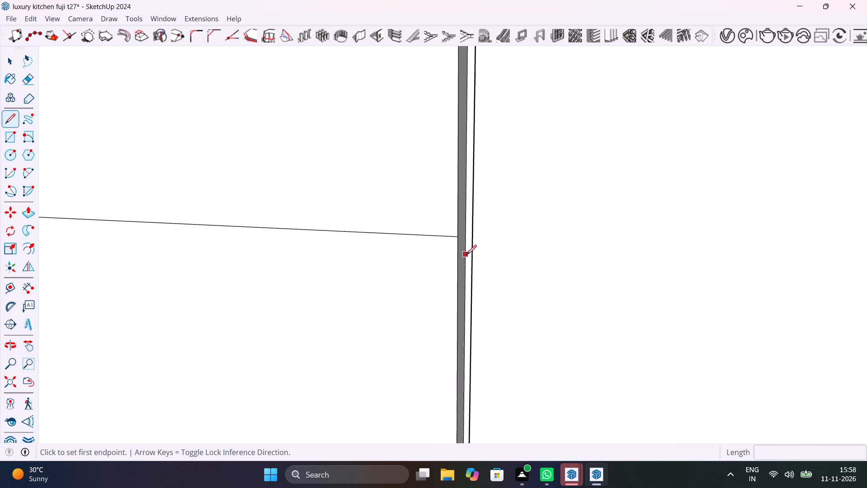
pyautogui.moveTo(475, 243); pyautogui.dragTo(491, 245)
pyautogui.scroll(-11, 579, 231)
pyautogui.scroll(-1, 654, 243)
pyautogui.moveTo(653, 244); pyautogui.dragTo(352, 296, button='middle')
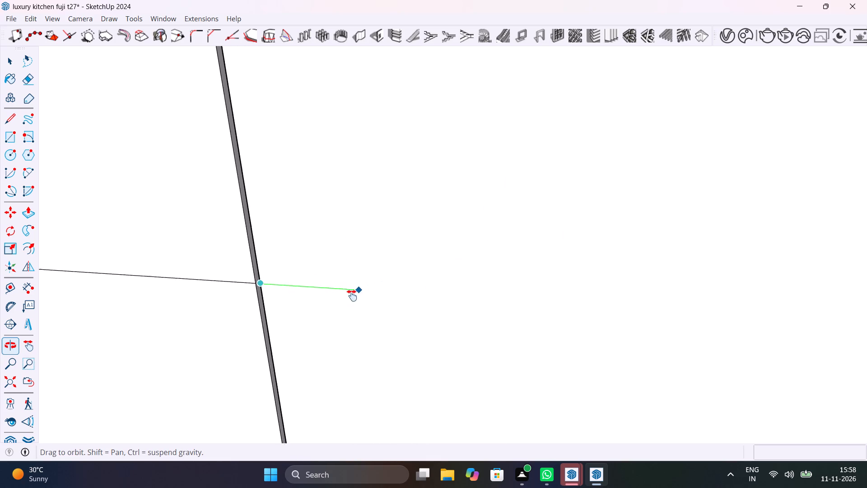
pyautogui.moveTo(352, 296); pyautogui.dragTo(351, 296, button='middle')
pyautogui.scroll(-12, 487, 262)
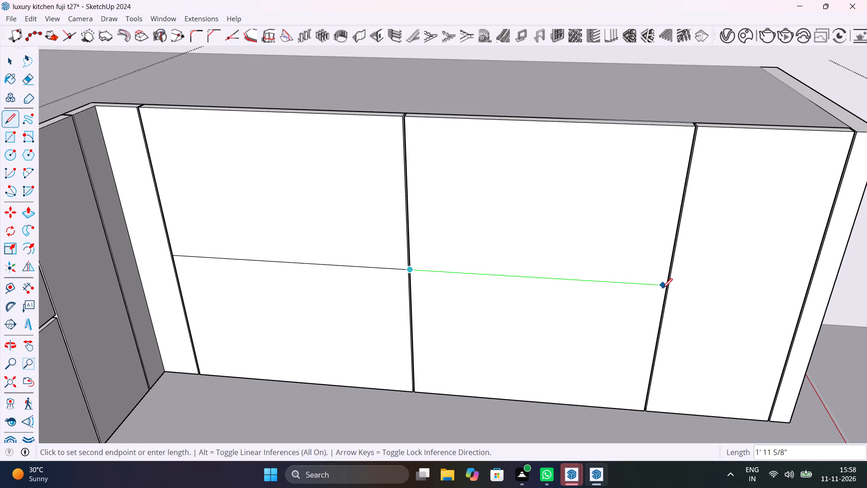
pyautogui.click(665, 289)
pyautogui.press('space')
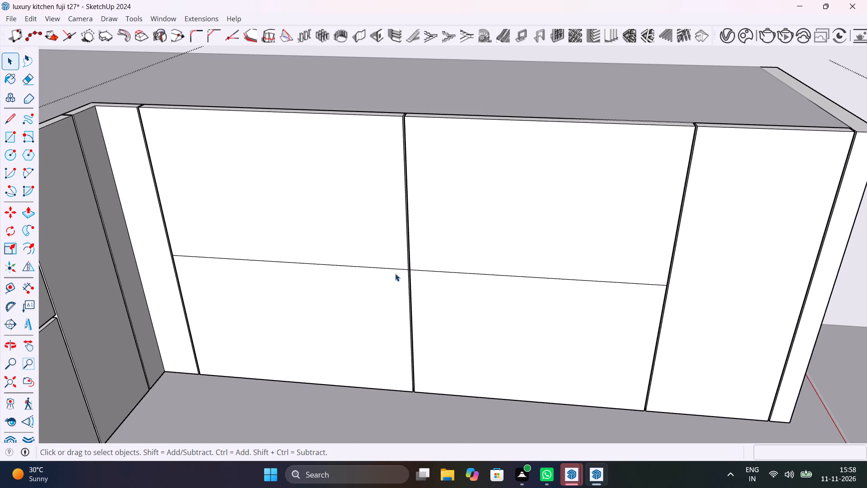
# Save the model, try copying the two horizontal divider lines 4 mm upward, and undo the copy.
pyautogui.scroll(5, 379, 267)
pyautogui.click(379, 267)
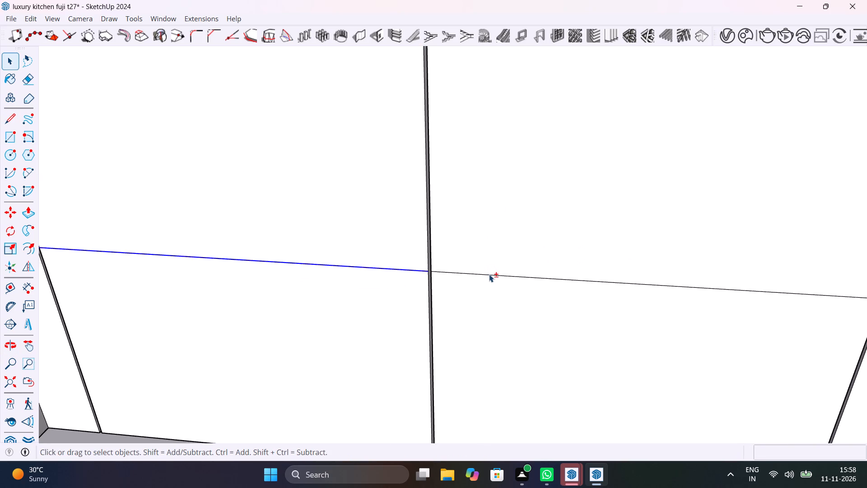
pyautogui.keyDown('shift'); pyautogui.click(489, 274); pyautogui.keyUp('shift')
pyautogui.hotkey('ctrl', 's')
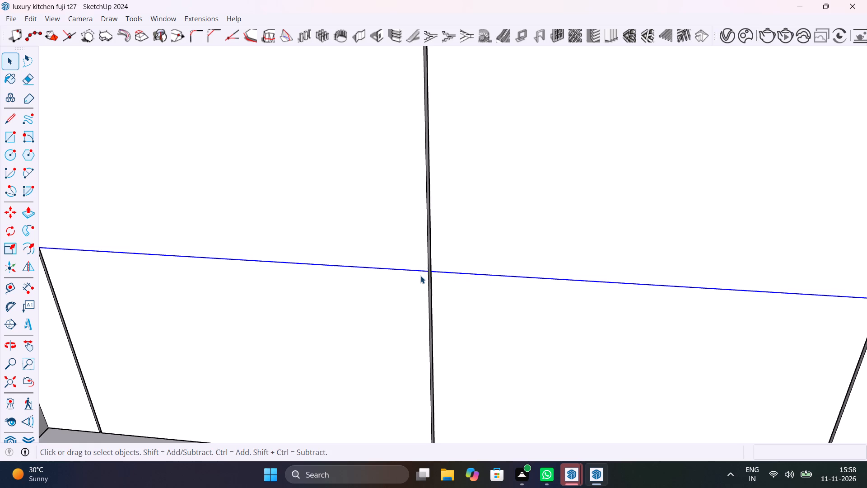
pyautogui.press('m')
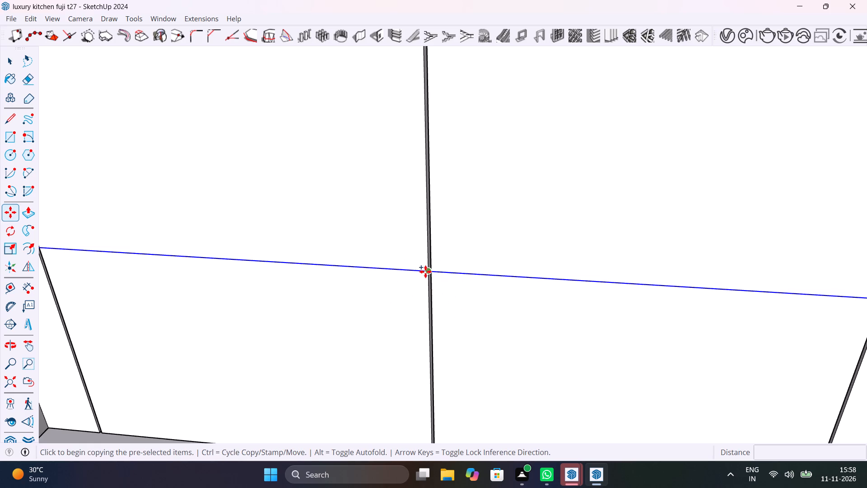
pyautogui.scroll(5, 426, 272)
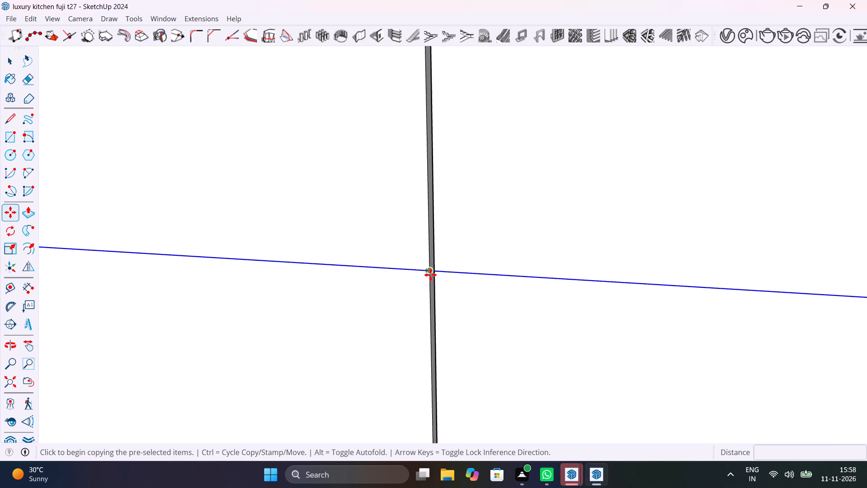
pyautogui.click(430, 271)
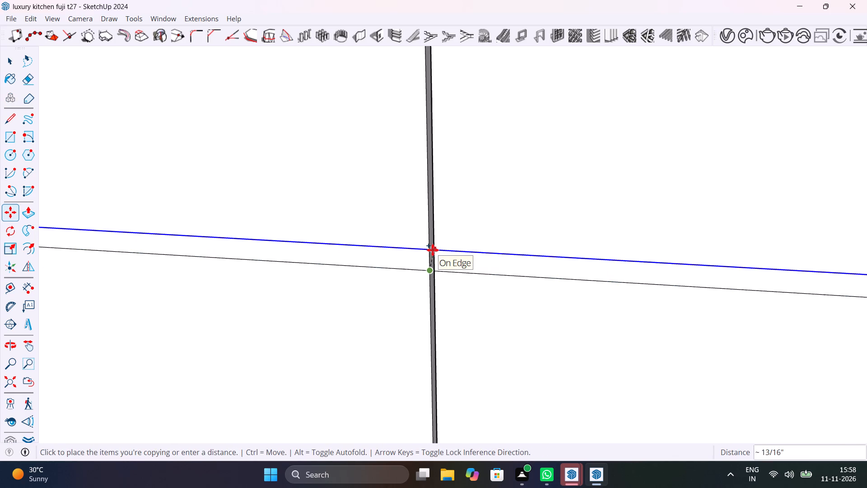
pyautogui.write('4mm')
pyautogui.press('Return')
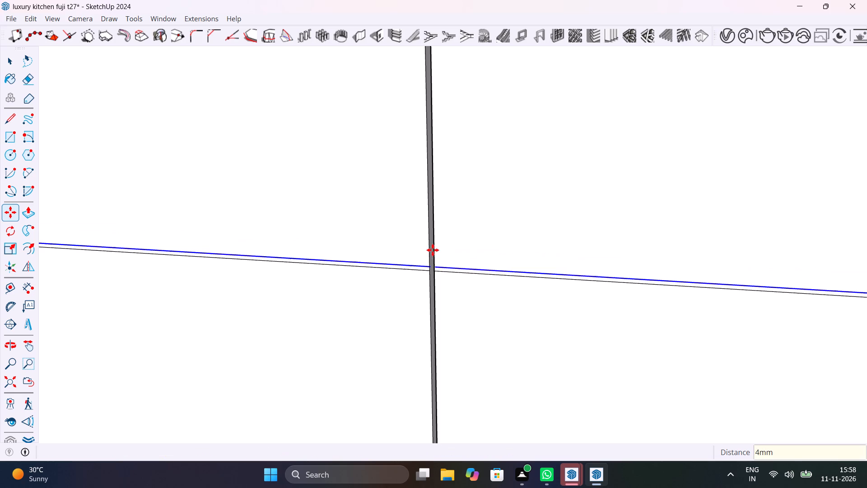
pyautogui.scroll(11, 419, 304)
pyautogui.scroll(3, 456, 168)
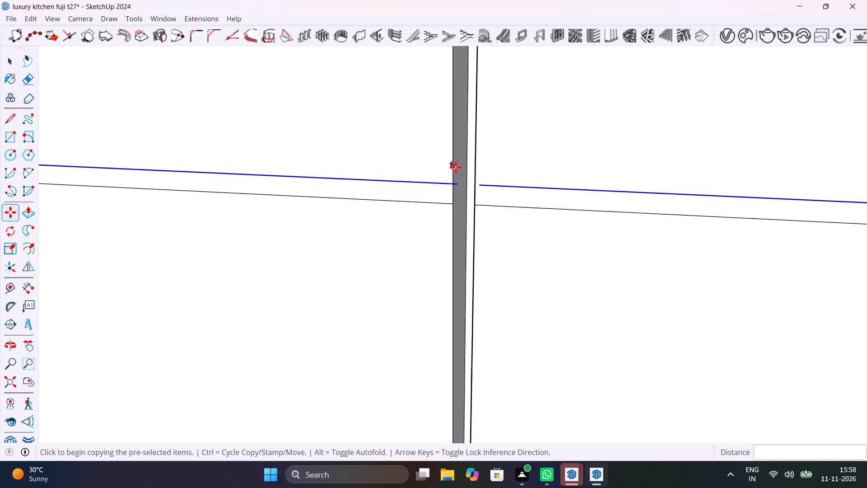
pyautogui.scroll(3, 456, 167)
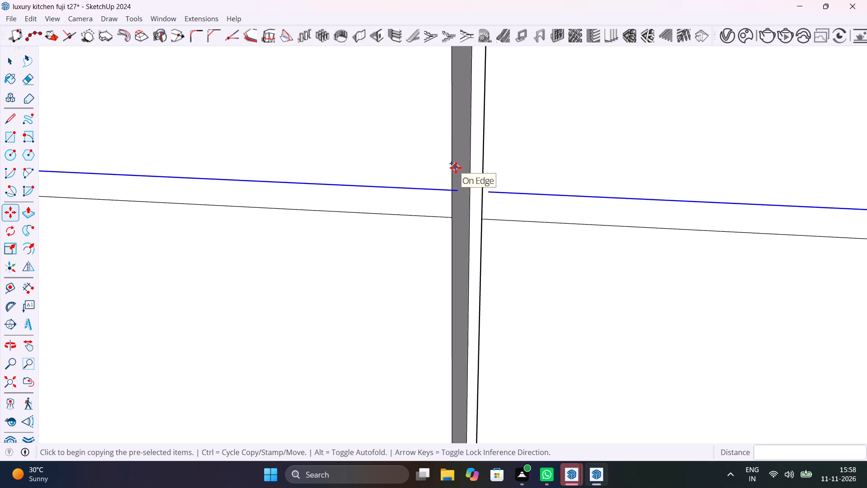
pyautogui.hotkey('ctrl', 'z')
# Copy the horizontal divider lines of both adjacent wide fronts 4 mm upward.
pyautogui.click(440, 216)
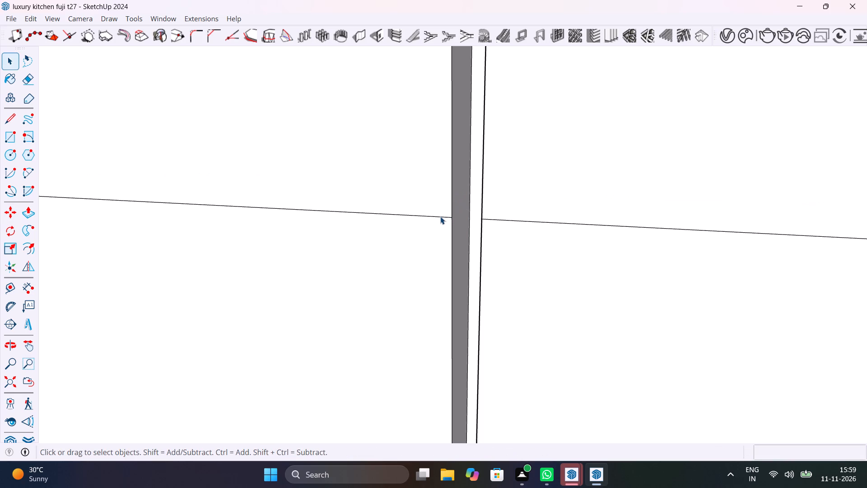
pyautogui.keyDown('shift'); pyautogui.click(509, 218); pyautogui.keyUp('shift')
pyautogui.keyDown('shift'); pyautogui.click(510, 218); pyautogui.keyUp('shift')
pyautogui.keyDown('shift'); pyautogui.moveTo(524, 211); pyautogui.dragTo(523, 221); pyautogui.keyUp('shift')
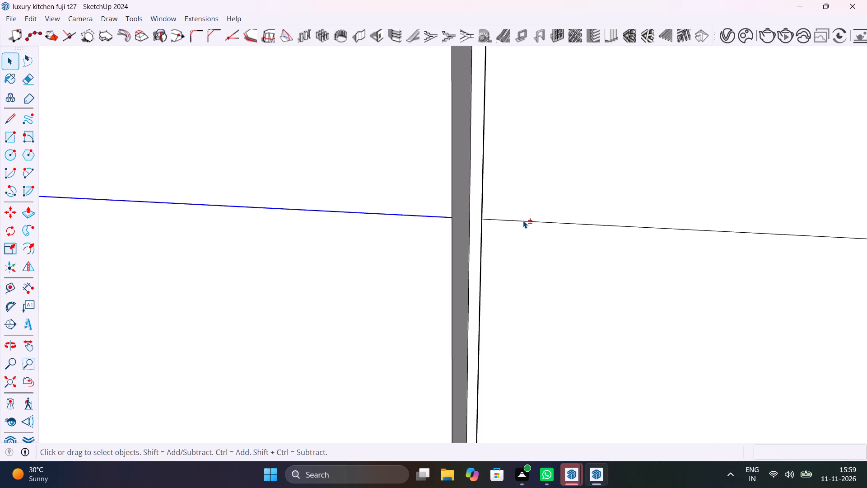
pyautogui.keyDown('shift'); pyautogui.click(523, 221); pyautogui.keyUp('shift')
pyautogui.press('m')
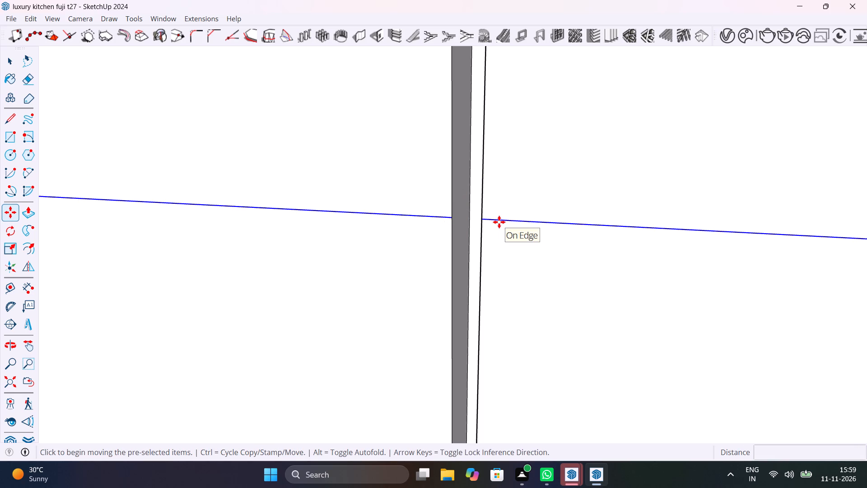
pyautogui.moveTo(611, 247); pyautogui.dragTo(716, 253, button='middle')
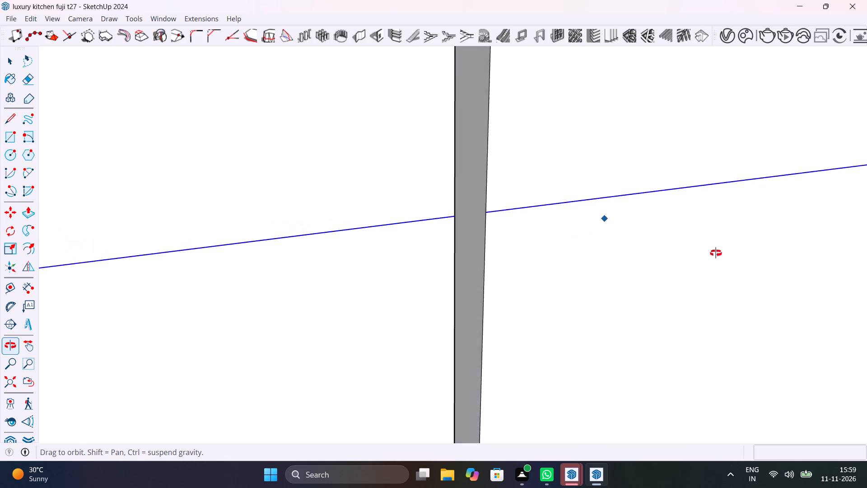
pyautogui.moveTo(716, 253); pyautogui.dragTo(555, 267, button='middle')
pyautogui.press('m')
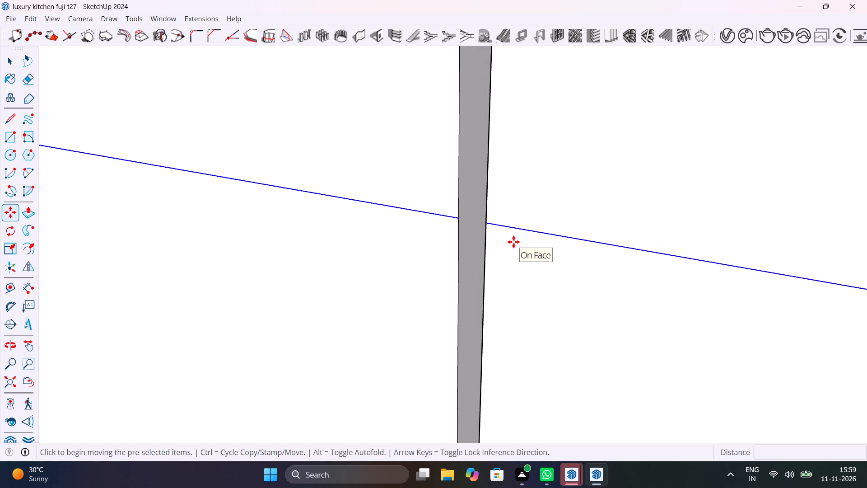
pyautogui.click(458, 221)
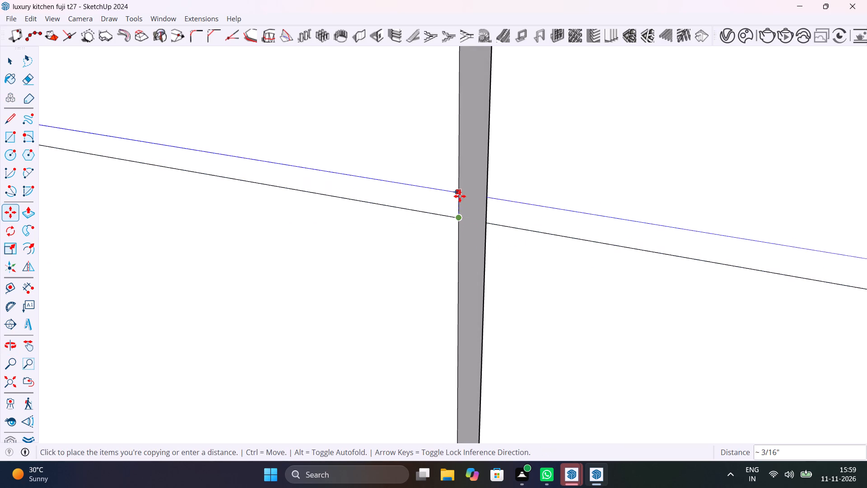
pyautogui.write('4mm')
pyautogui.press('Return')
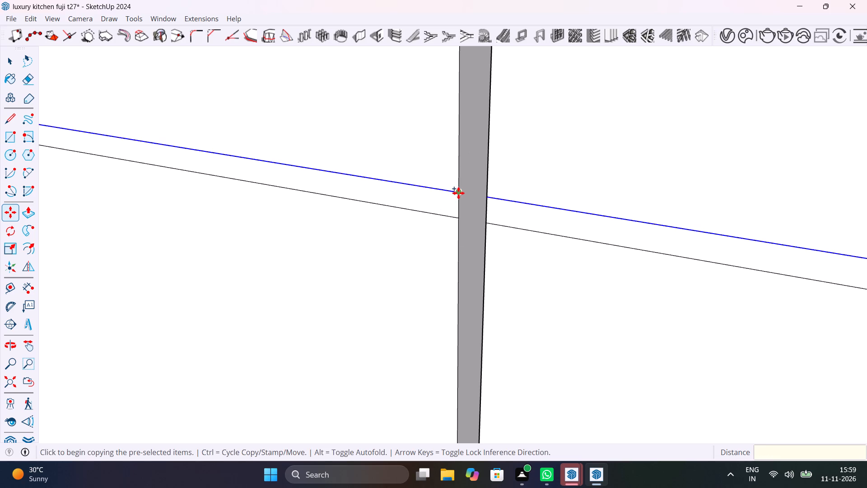
# Copy the two upper divider lines 8 mm downward and save the model.
pyautogui.click(458, 193)
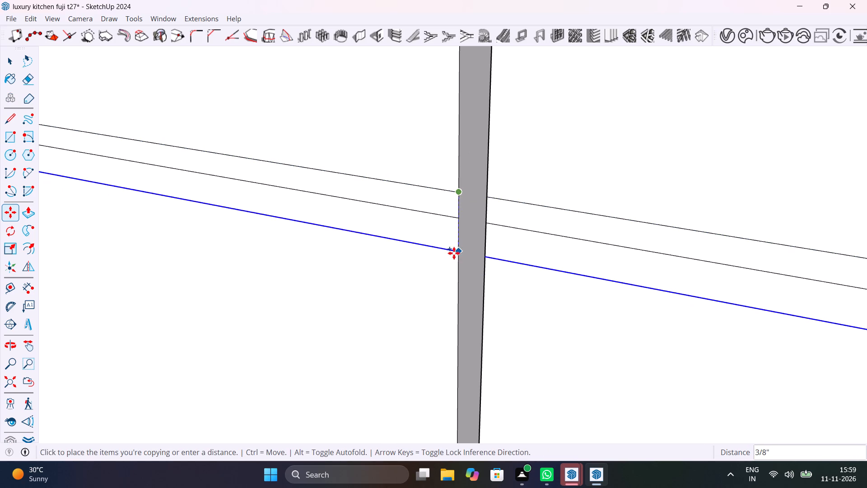
pyautogui.write('8m')
pyautogui.press('m')
pyautogui.press('Return')
pyautogui.press('space')
pyautogui.hotkey('ctrl', 's')
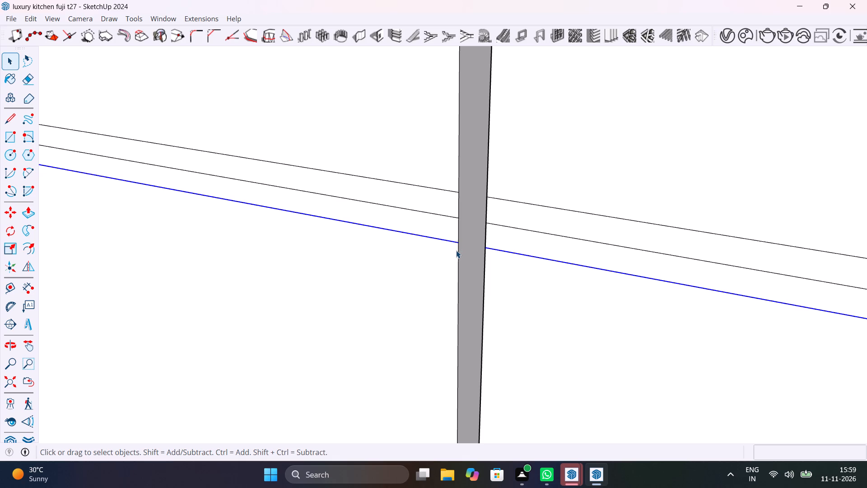
# Erase the original middle divider line on both fronts, leaving only the two outer lines of each strip.
pyautogui.scroll(4, 451, 215)
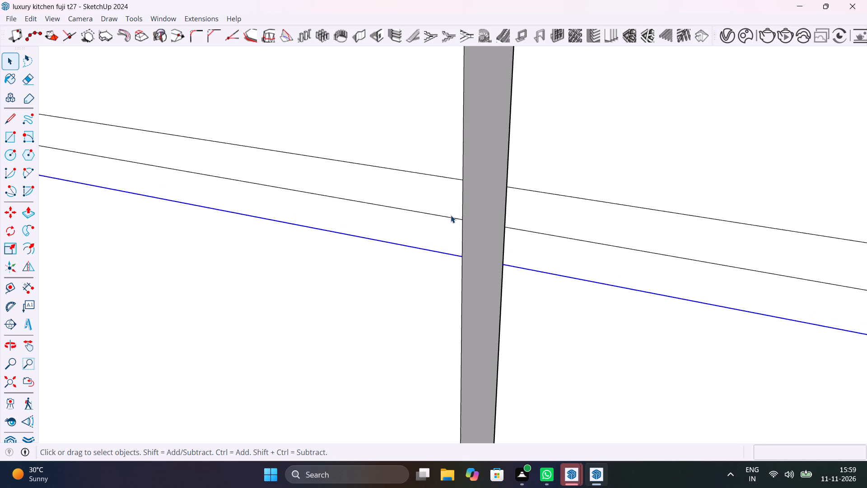
pyautogui.press('e')
pyautogui.click(451, 215)
pyautogui.moveTo(528, 222); pyautogui.dragTo(528, 239)
pyautogui.press('space')
# Push the narrow horizontal strip on the first wide front inward to the depth of the vertical groove.
pyautogui.click(385, 213)
pyautogui.press('p')
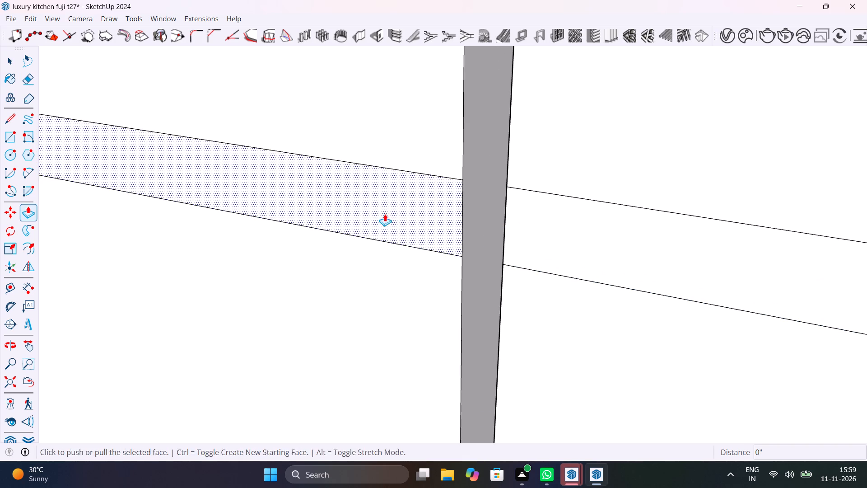
pyautogui.click(377, 217)
pyautogui.scroll(-7, 452, 184)
pyautogui.moveTo(487, 173); pyautogui.dragTo(573, 94, button='middle')
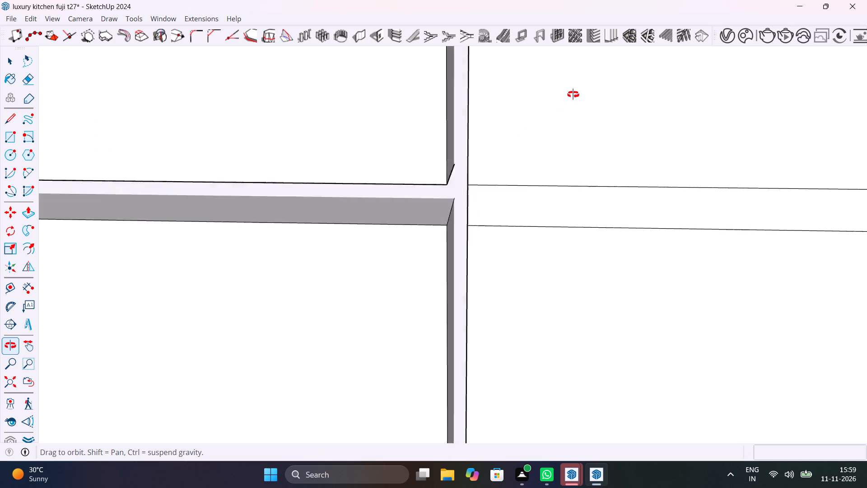
pyautogui.moveTo(573, 94); pyautogui.dragTo(603, 63, button='middle')
pyautogui.scroll(6, 426, 204)
pyautogui.moveTo(452, 217); pyautogui.dragTo(294, 246, button='middle')
pyautogui.scroll(6, 764, 132)
pyautogui.click(764, 132)
pyautogui.scroll(-7, 772, 134)
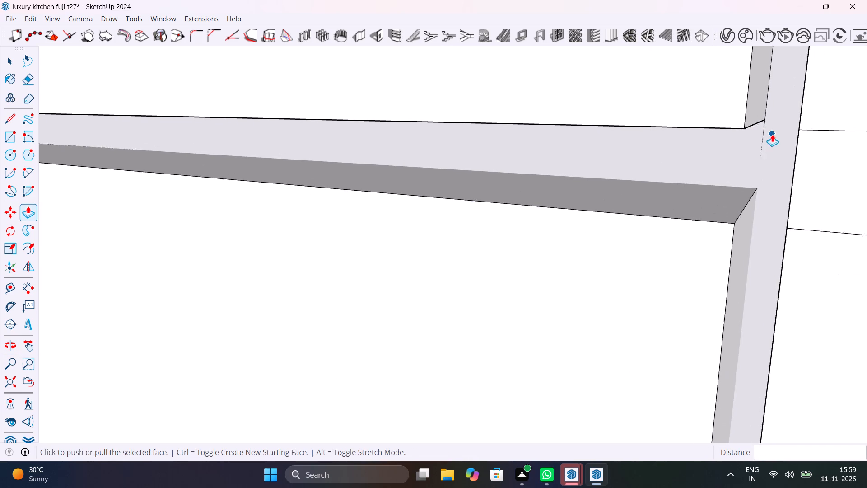
# Push the narrow strip on the adjacent wide front inward about 1", level with the bottom of the vertical groove.
pyautogui.press('space')
pyautogui.scroll(-8, 818, 172)
pyautogui.keyDown('shift'); pyautogui.moveTo(794, 171); pyautogui.dragTo(484, 183, button='middle'); pyautogui.keyUp('shift')
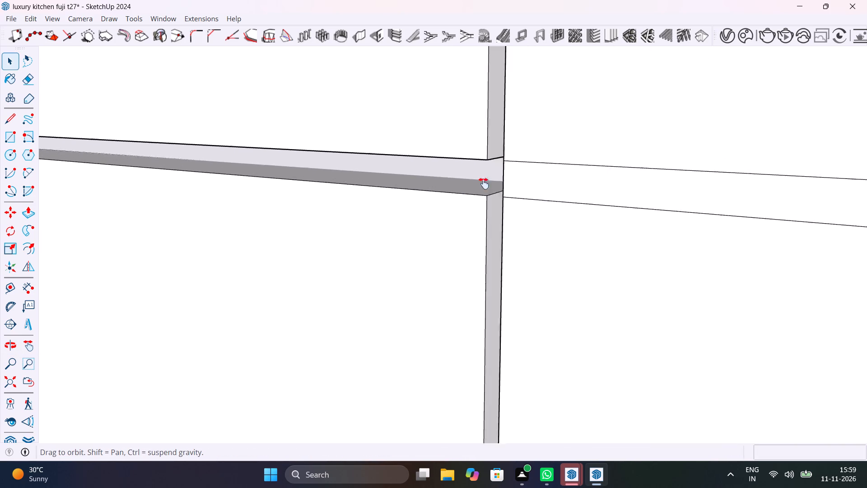
pyautogui.keyDown('shift'); pyautogui.moveTo(484, 183); pyautogui.dragTo(633, 198, button='middle'); pyautogui.keyUp('shift')
pyautogui.press('p')
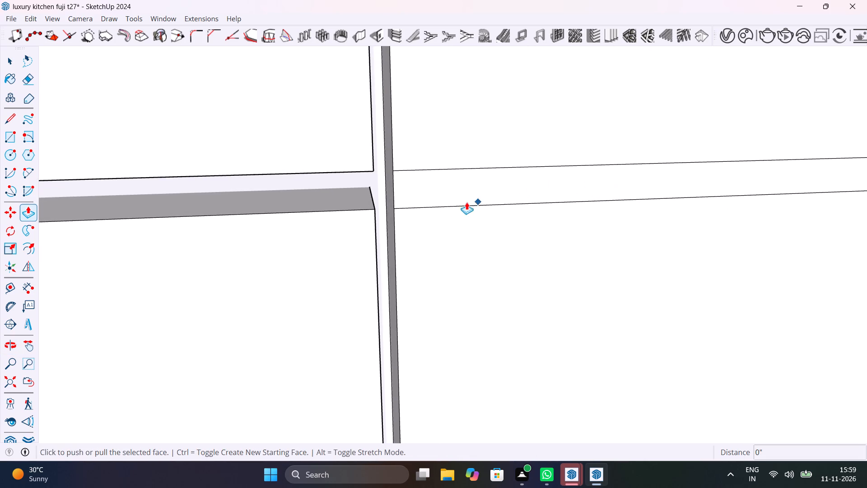
pyautogui.press('space')
pyautogui.click(441, 191)
pyautogui.press('p')
pyautogui.click(441, 192)
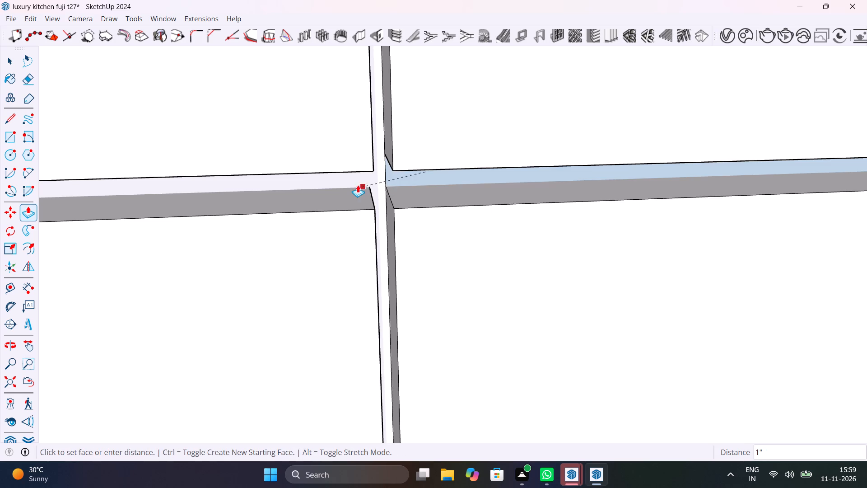
pyautogui.click(381, 174)
pyautogui.scroll(-20, 388, 172)
pyautogui.scroll(-2, 388, 172)
pyautogui.press('space')
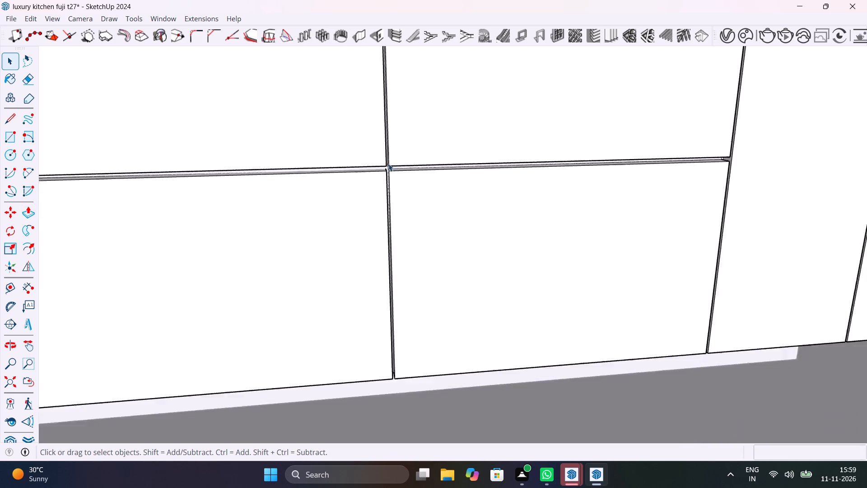
# Leave the base cabinet group and save the model.
pyautogui.scroll(-1, 388, 164)
pyautogui.scroll(-1, 460, 201)
pyautogui.moveTo(460, 201); pyautogui.dragTo(281, 206, button='middle')
pyautogui.scroll(-15, 293, 186)
pyautogui.click(589, 215)
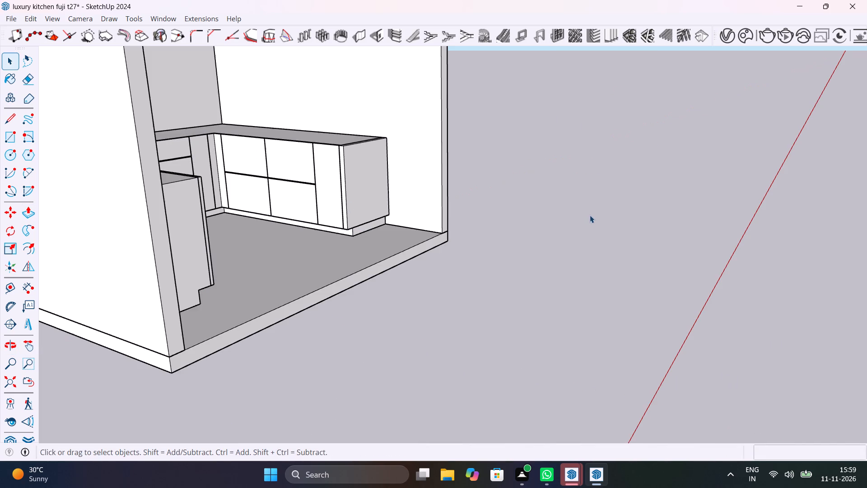
pyautogui.hotkey('ctrl', 's')
# Examine the cabinet fronts on all three sides of the U-shaped kitchen and save the model again.
pyautogui.scroll(5, 316, 221)
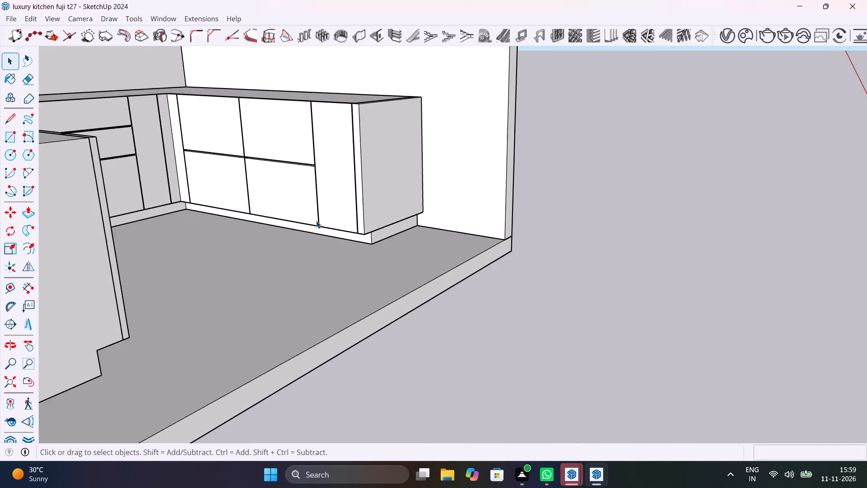
pyautogui.keyDown('shift'); pyautogui.moveTo(316, 219); pyautogui.dragTo(461, 308, button='middle'); pyautogui.keyUp('shift')
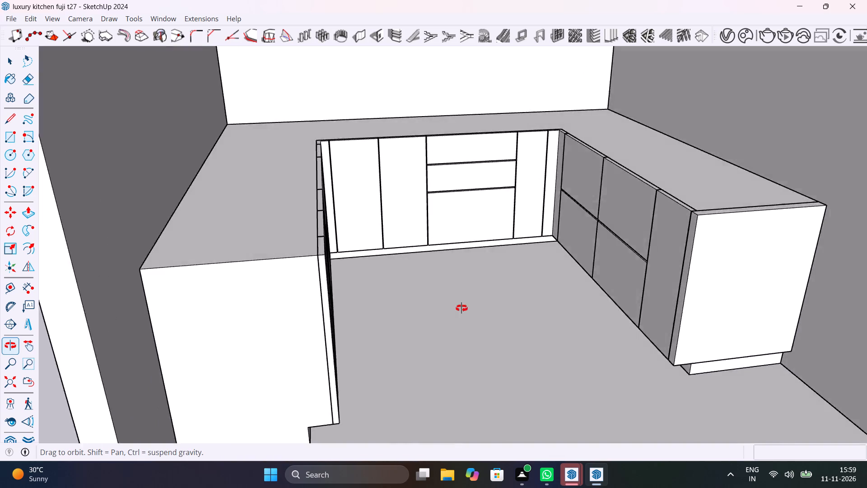
pyautogui.keyDown('shift'); pyautogui.moveTo(461, 308); pyautogui.dragTo(412, 321, button='middle'); pyautogui.keyUp('shift')
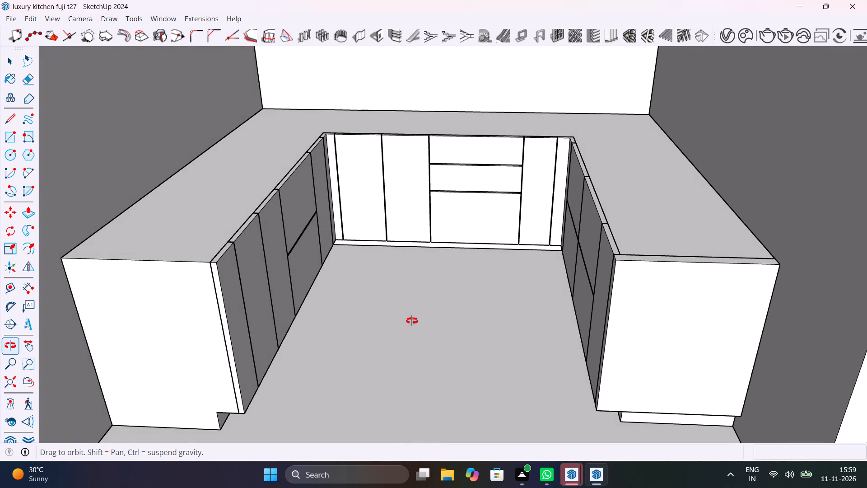
pyautogui.keyDown('shift'); pyautogui.moveTo(412, 321); pyautogui.dragTo(361, 263, button='middle'); pyautogui.keyUp('shift')
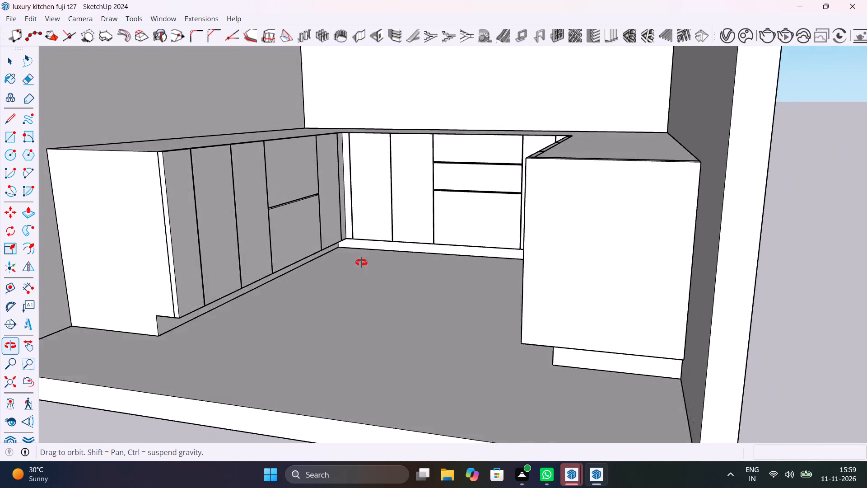
pyautogui.keyDown('shift'); pyautogui.moveTo(361, 263); pyautogui.dragTo(375, 263, button='middle'); pyautogui.keyUp('shift')
pyautogui.hotkey('ctrl', 's')
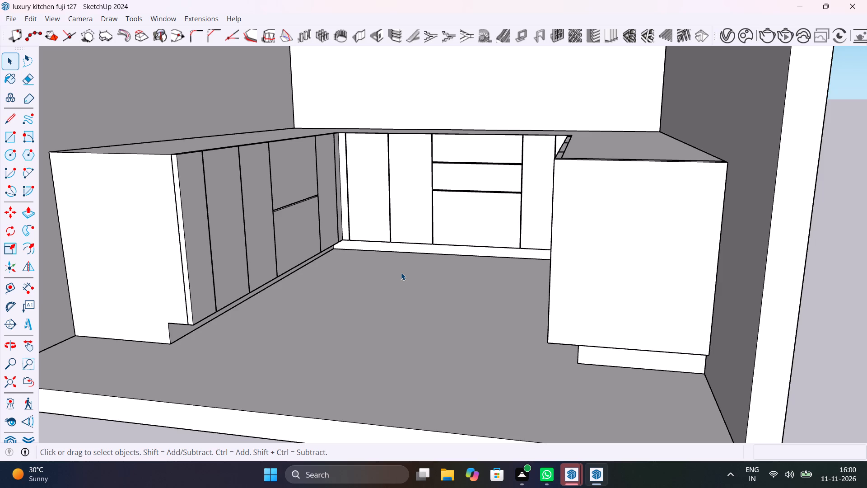
# Place a guide line 2' above the countertop on the side wall behind the newly grooved drawer fronts.
pyautogui.scroll(-3, 401, 272)
pyautogui.moveTo(410, 297); pyautogui.dragTo(569, 346, button='middle')
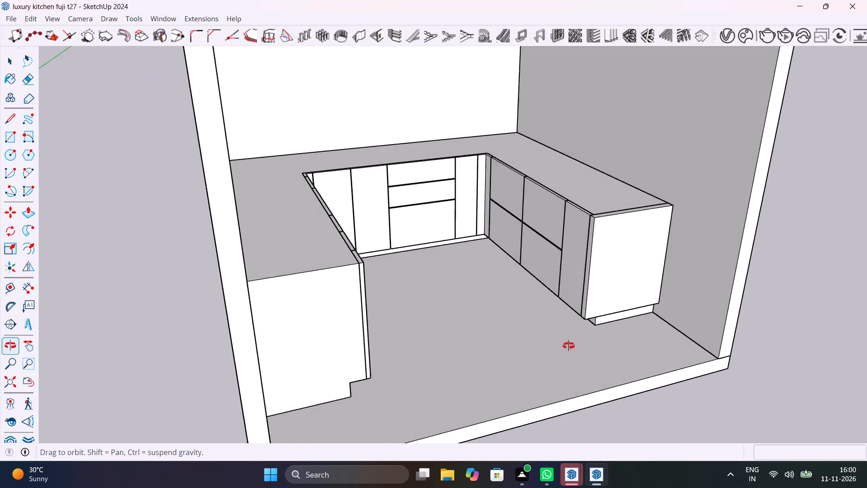
pyautogui.moveTo(569, 346); pyautogui.dragTo(621, 361, button='middle')
pyautogui.scroll(6, 615, 146)
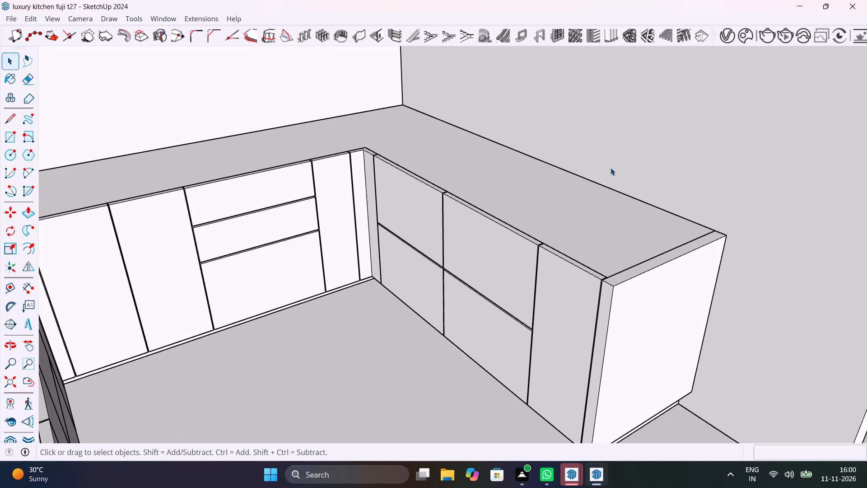
pyautogui.press('t')
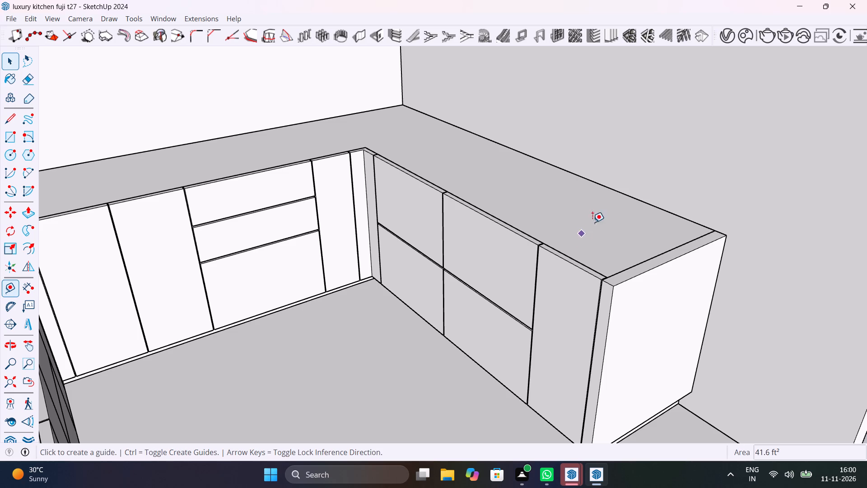
pyautogui.click(625, 194)
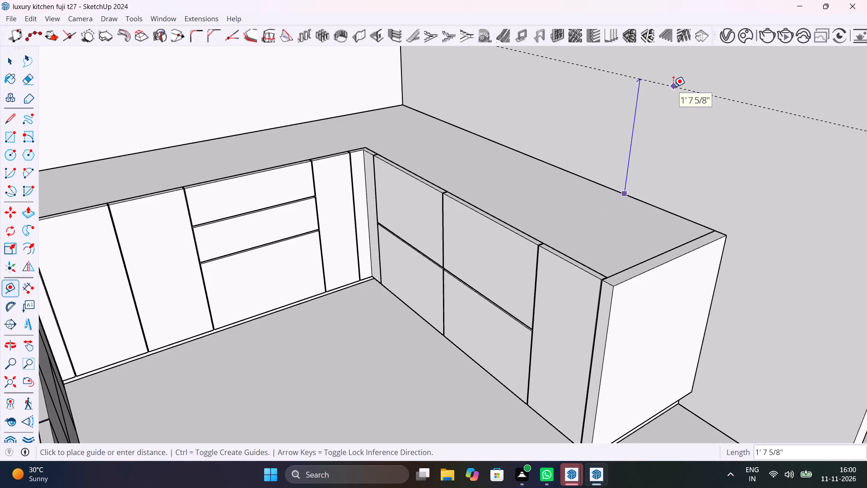
pyautogui.write("2'")
pyautogui.press('Return')
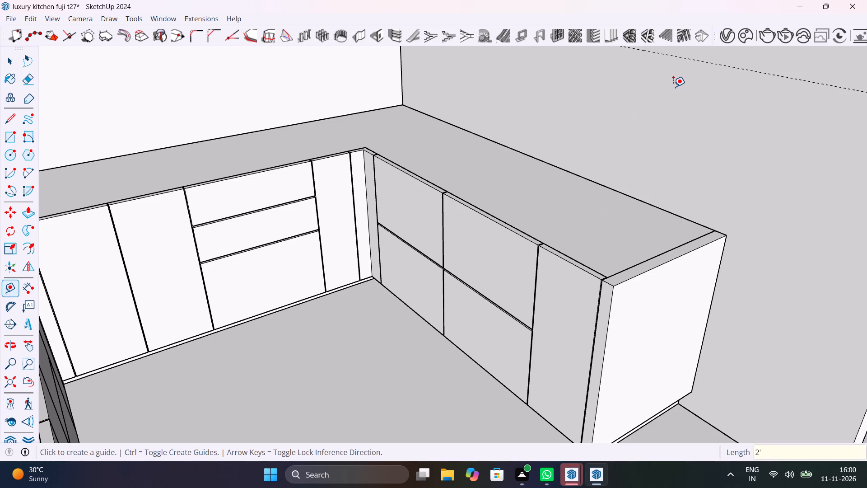
# Place a guide line 2' above the countertop on the back wall.
pyautogui.click(236, 134)
pyautogui.write("2'")
pyautogui.press('Return')
# Place a guide line 2' above the countertop's wall edge on the opposite side wall.
pyautogui.scroll(-3, 236, 90)
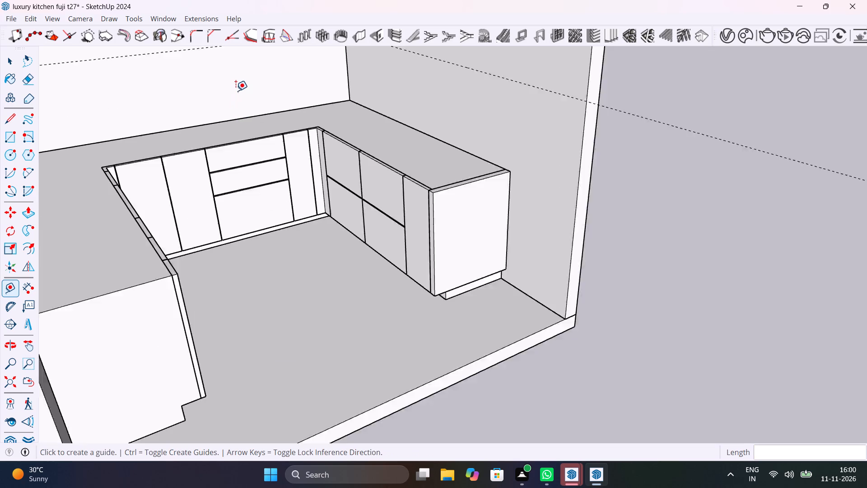
pyautogui.scroll(-7, 236, 91)
pyautogui.scroll(-1, 284, 183)
pyautogui.moveTo(271, 184); pyautogui.dragTo(314, 295, button='middle')
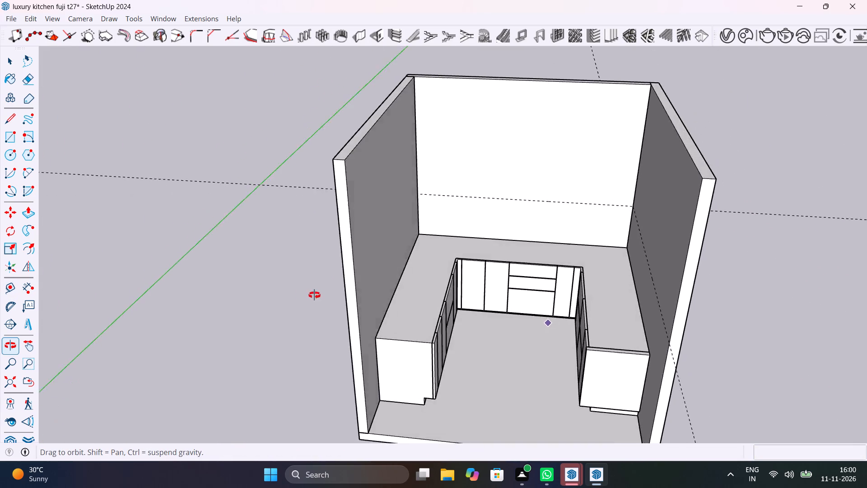
pyautogui.moveTo(314, 295); pyautogui.dragTo(305, 295, button='middle')
pyautogui.scroll(10, 425, 249)
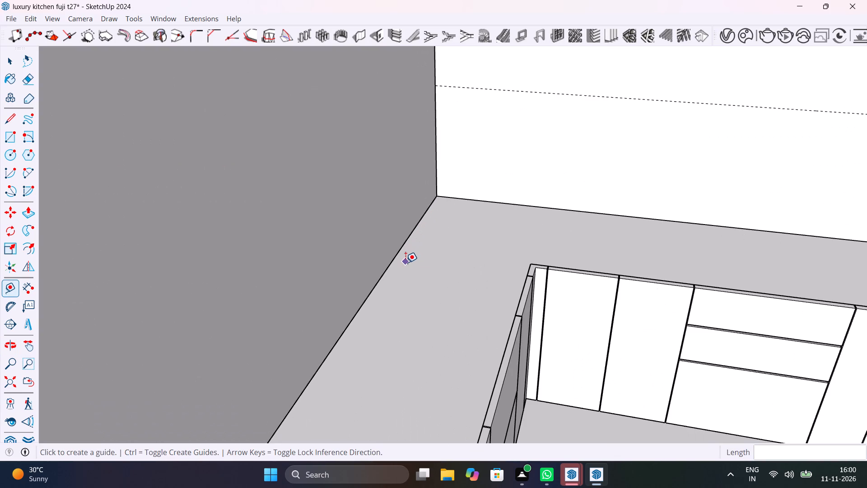
pyautogui.click(388, 267)
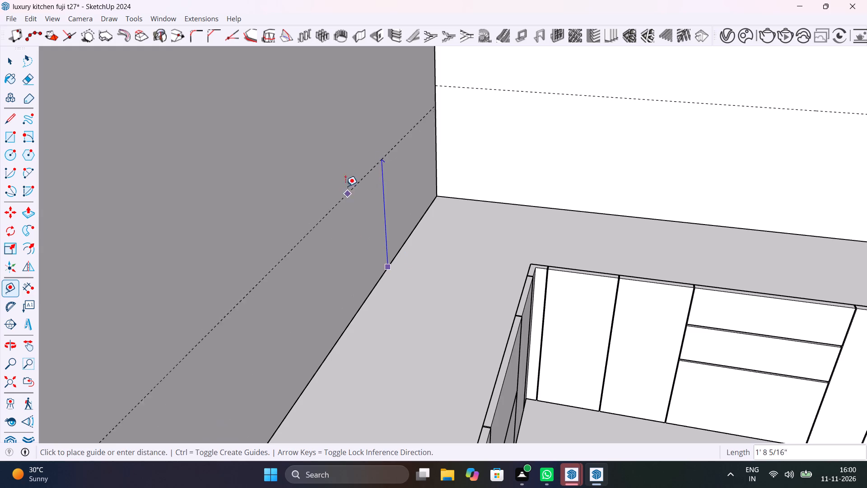
pyautogui.write("2'")
pyautogui.press('Return')
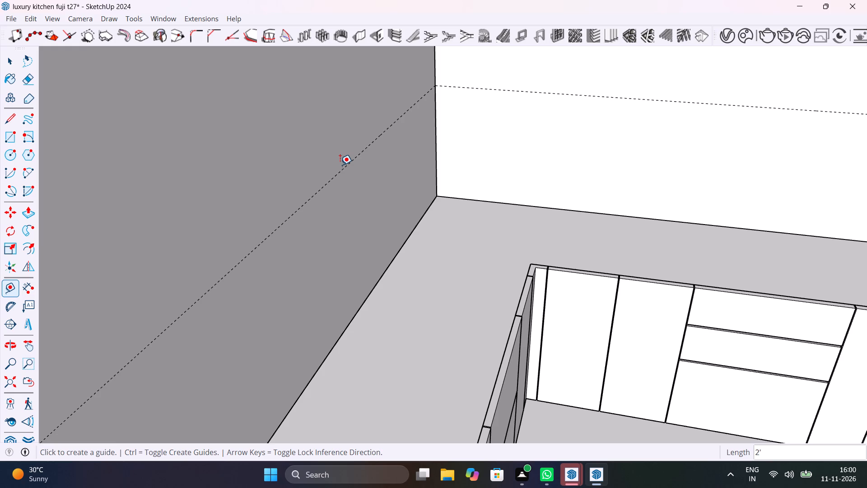
# Place a vertical guide line on the side wall 8' from the back corner, at the end of the countertop.
pyautogui.scroll(-10, 340, 165)
pyautogui.keyDown('shift'); pyautogui.moveTo(406, 201); pyautogui.dragTo(399, 179, button='middle'); pyautogui.keyUp('shift')
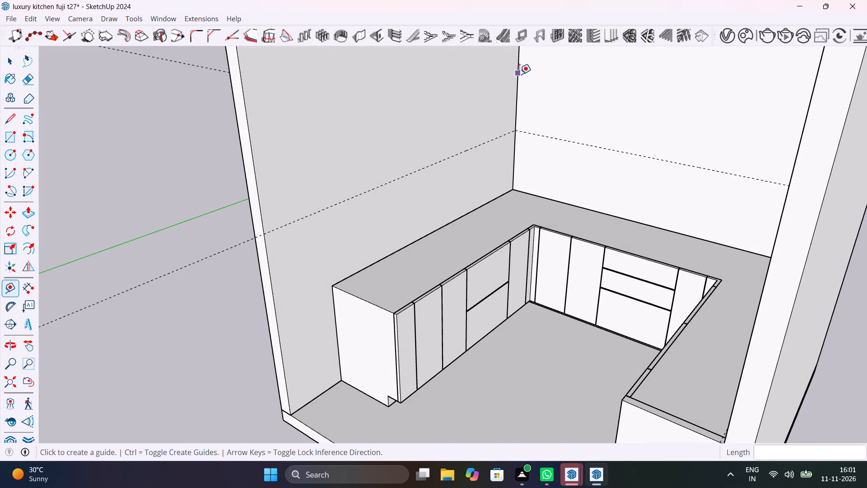
pyautogui.click(519, 74)
pyautogui.click(328, 286)
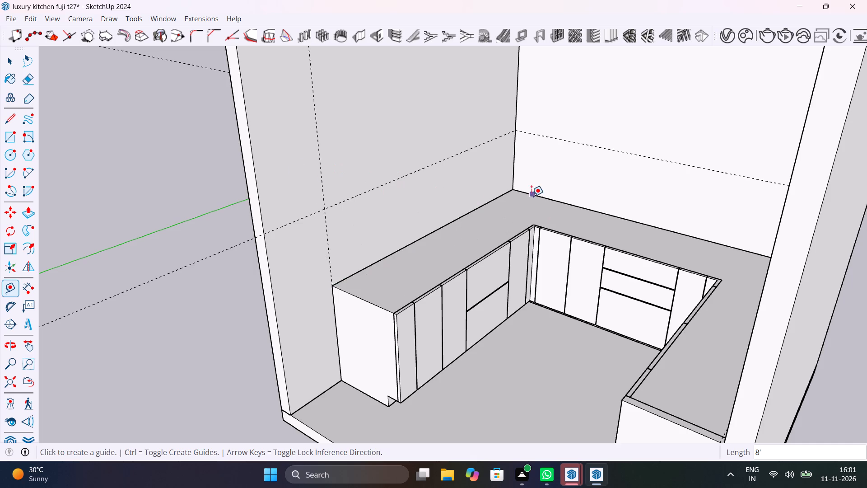
# Place a vertical guide line on the opposite side wall 7' 7 9/16" from the back corner, at the countertop's end.
pyautogui.keyDown('shift'); pyautogui.moveTo(531, 196); pyautogui.dragTo(638, 161, button='middle'); pyautogui.keyUp('shift')
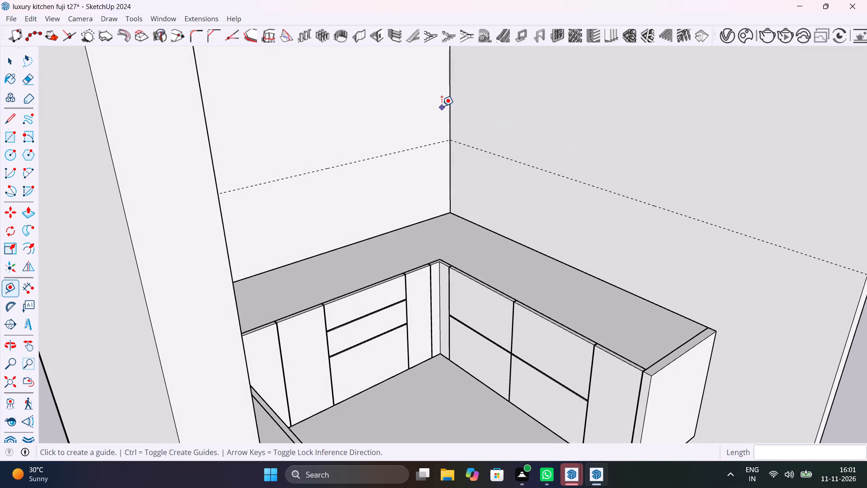
pyautogui.click(448, 103)
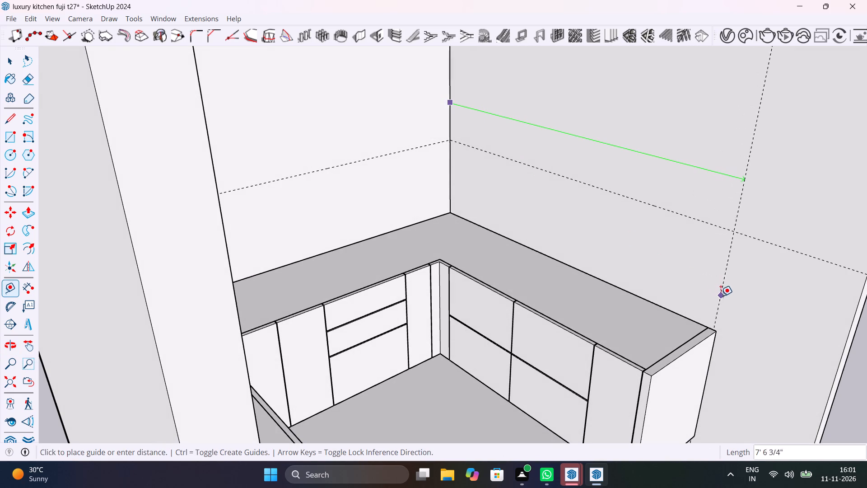
pyautogui.click(717, 333)
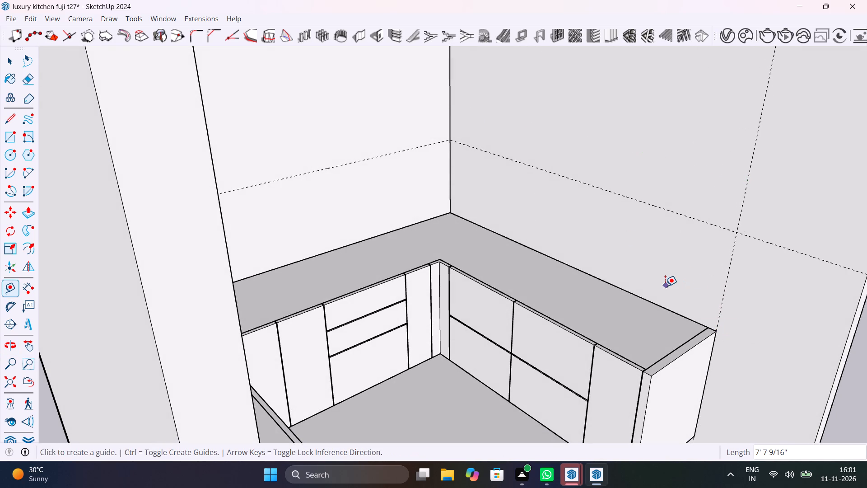
# Measure the height from the back wall's horizontal guide line up to the top of the wall with the Dimension tool.
pyautogui.press('space')
pyautogui.scroll(-5, 493, 212)
pyautogui.keyDown('shift'); pyautogui.moveTo(523, 236); pyautogui.dragTo(514, 292, button='middle'); pyautogui.keyUp('shift')
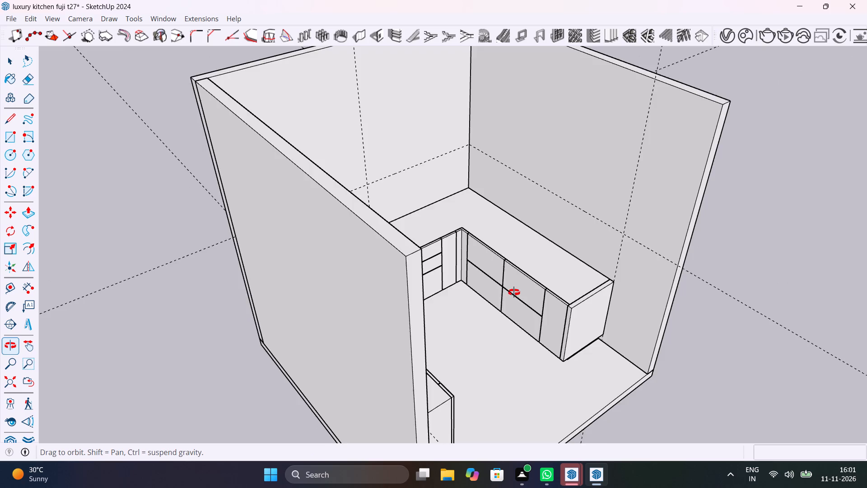
pyautogui.keyDown('shift'); pyautogui.moveTo(514, 292); pyautogui.dragTo(414, 232, button='middle'); pyautogui.keyUp('shift')
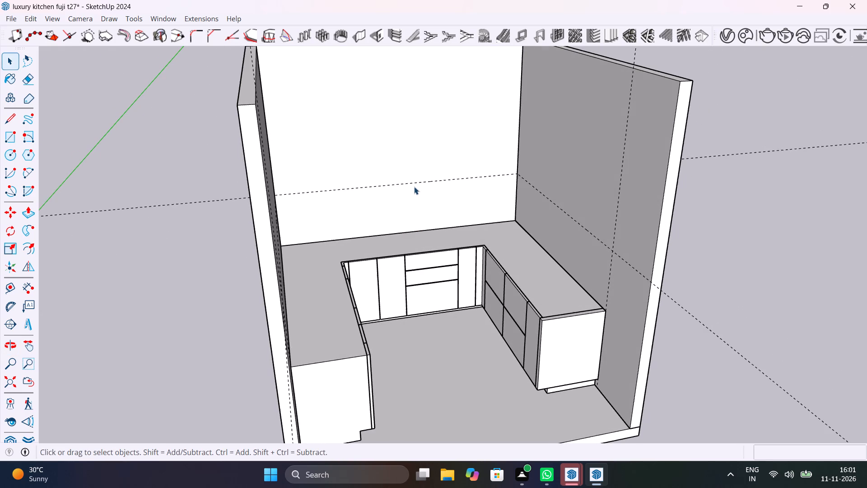
pyautogui.keyDown('shift'); pyautogui.moveTo(414, 190); pyautogui.dragTo(396, 318, button='middle'); pyautogui.keyUp('shift')
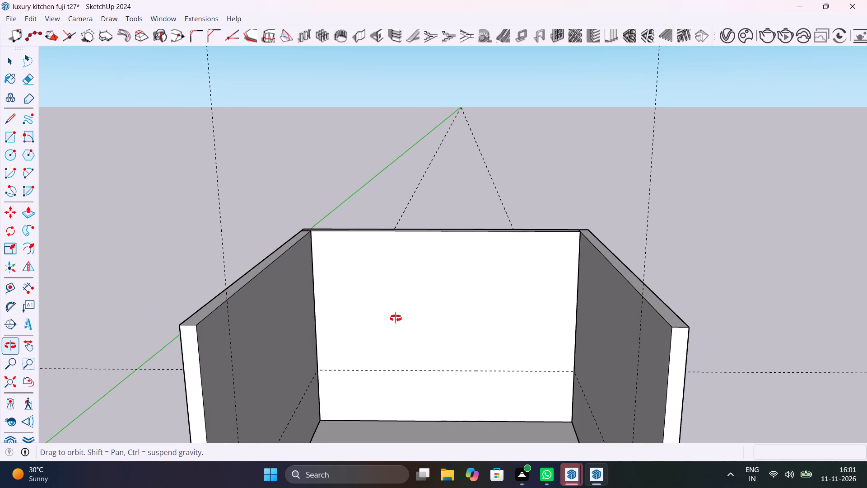
pyautogui.keyDown('shift'); pyautogui.moveTo(396, 318); pyautogui.dragTo(395, 318, button='middle'); pyautogui.keyUp('shift')
pyautogui.click(32, 287)
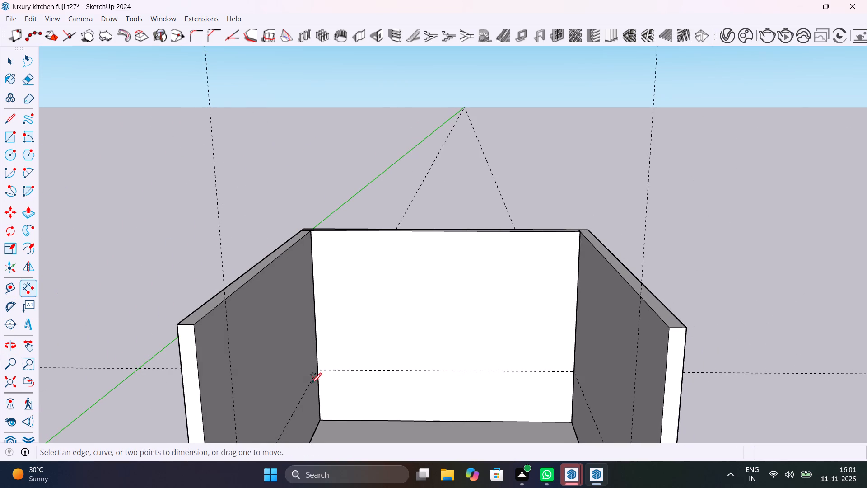
pyautogui.click(317, 368)
pyautogui.press('Escape')
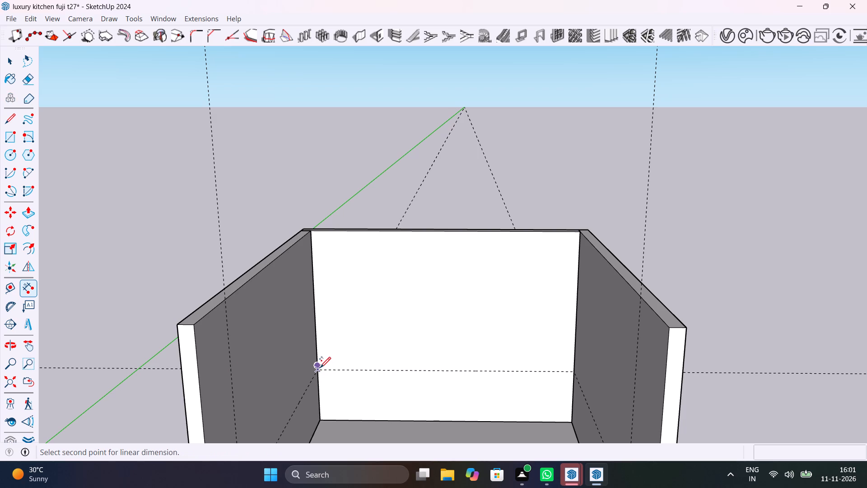
pyautogui.click(320, 369)
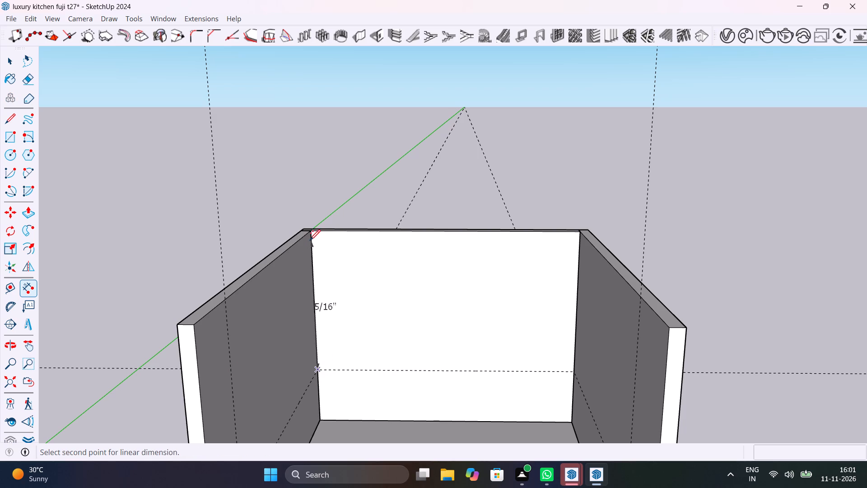
pyautogui.click(310, 235)
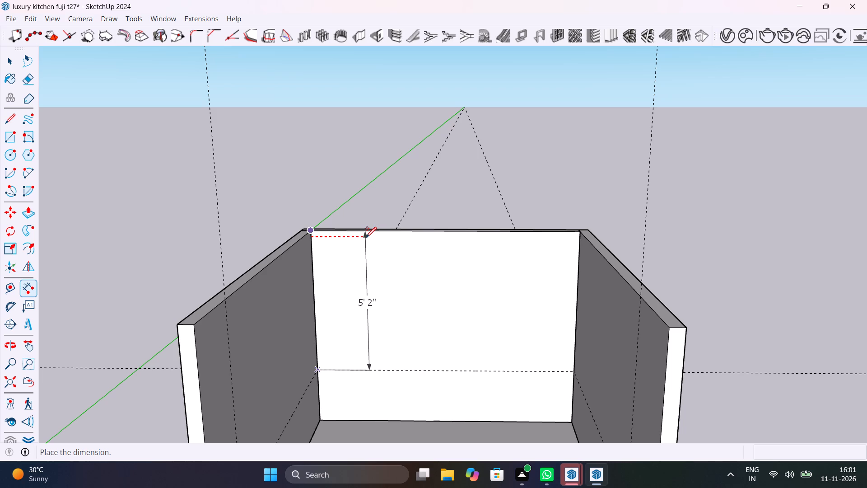
pyautogui.press('Escape')
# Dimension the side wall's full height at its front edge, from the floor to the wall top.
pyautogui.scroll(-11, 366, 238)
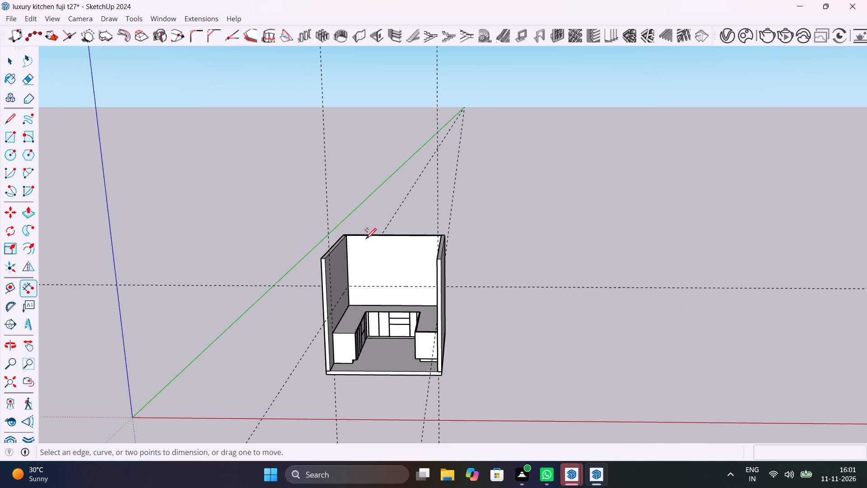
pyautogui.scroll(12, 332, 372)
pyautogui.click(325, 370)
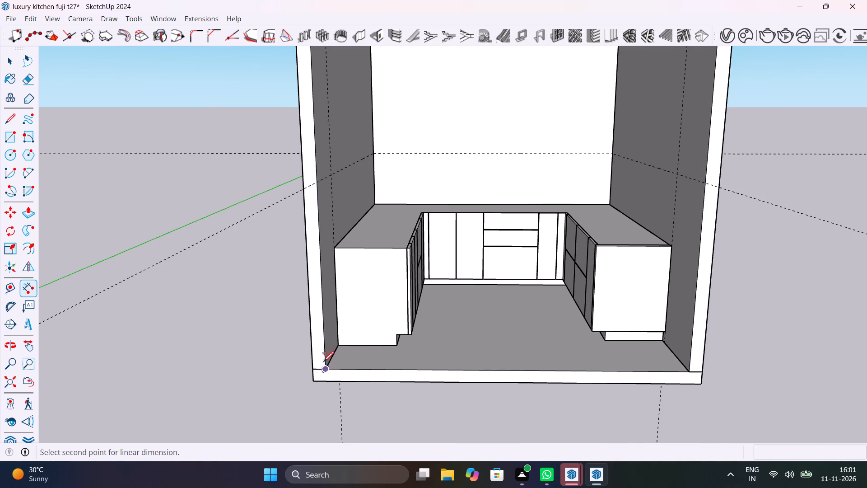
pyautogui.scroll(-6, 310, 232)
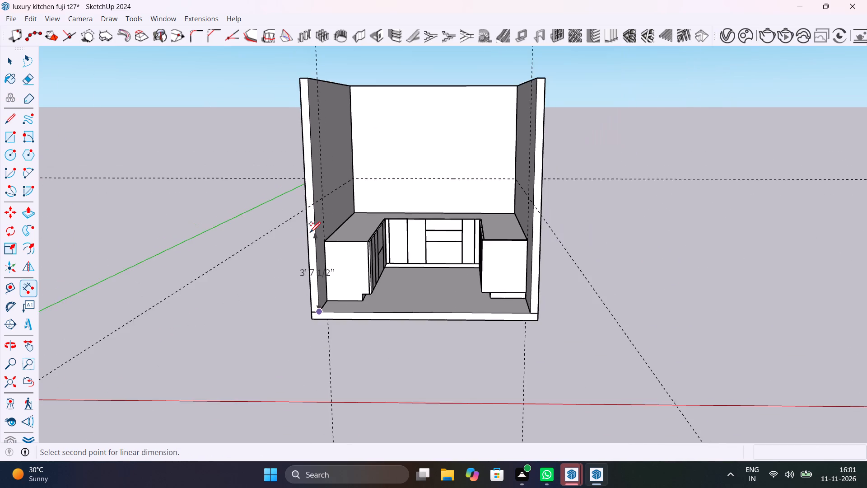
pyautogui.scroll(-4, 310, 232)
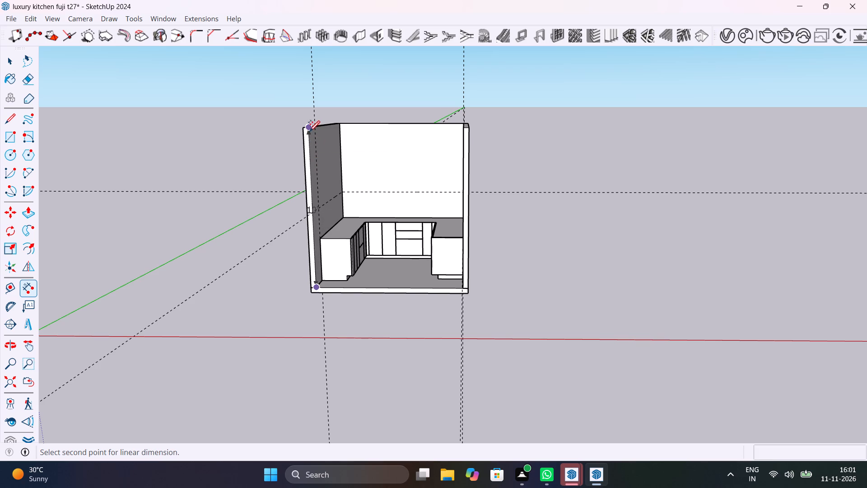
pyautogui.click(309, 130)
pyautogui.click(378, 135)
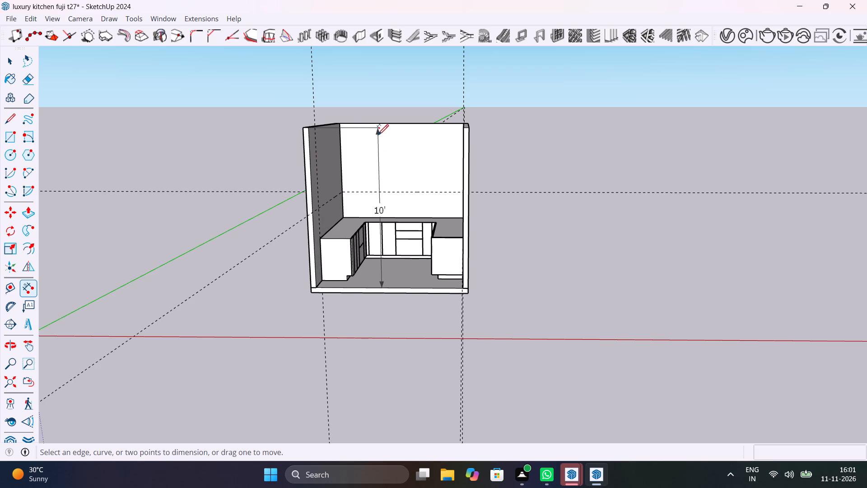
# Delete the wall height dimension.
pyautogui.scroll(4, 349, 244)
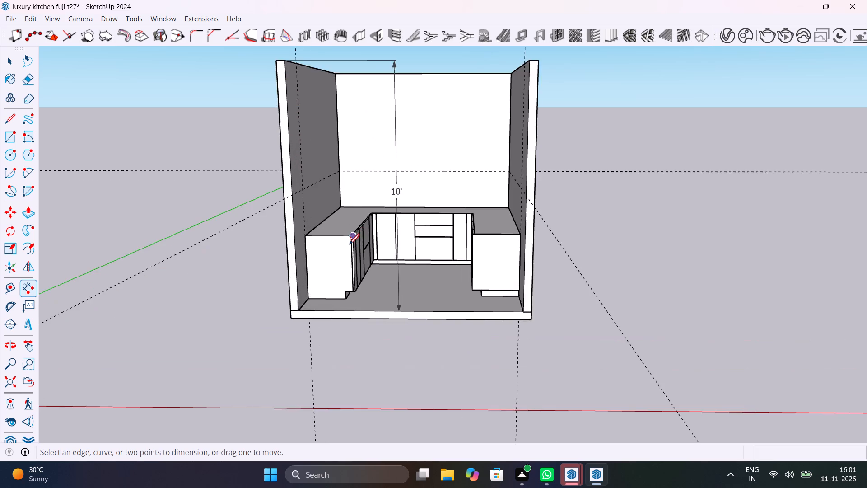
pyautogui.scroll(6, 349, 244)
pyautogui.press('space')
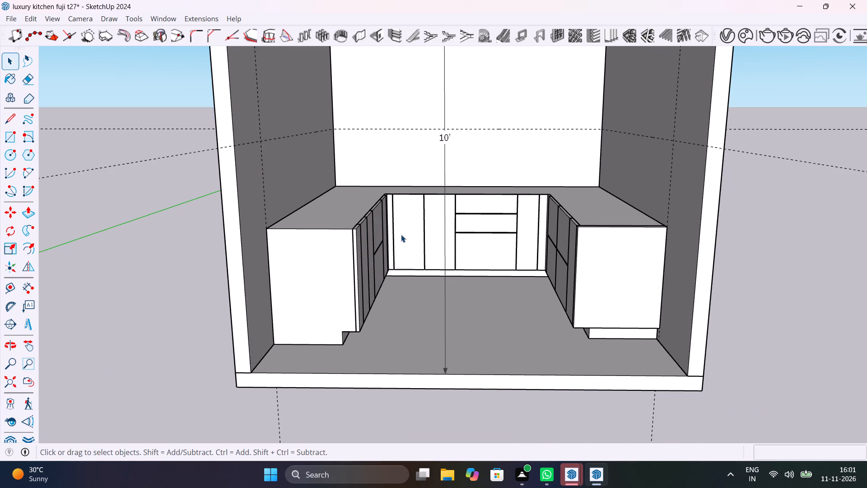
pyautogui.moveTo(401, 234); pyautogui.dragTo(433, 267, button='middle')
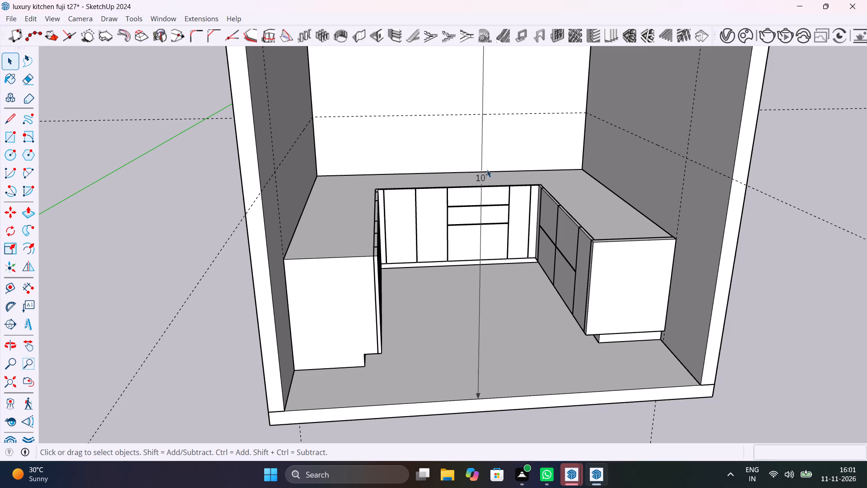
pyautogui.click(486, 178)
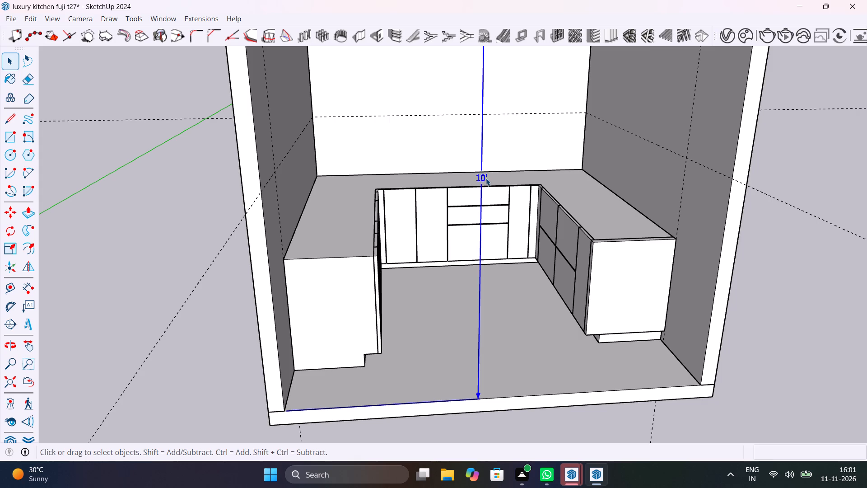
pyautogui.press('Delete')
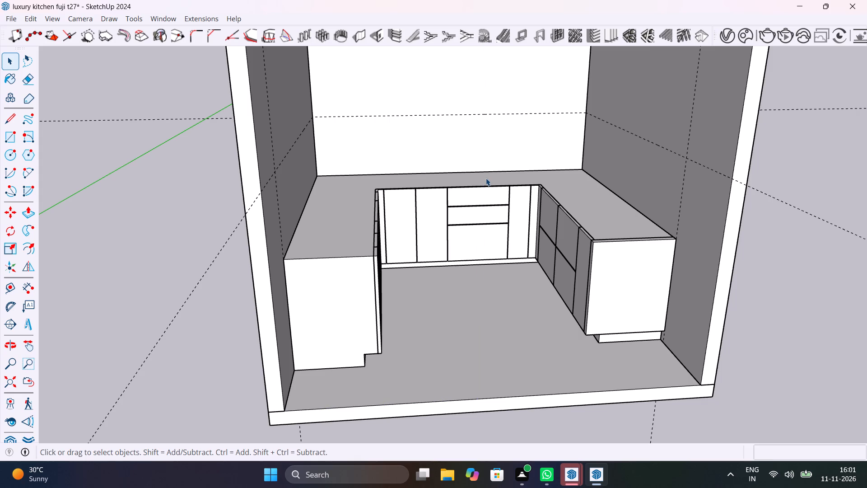
# Save the kitchen model with the new vertical guide lines.
pyautogui.keyDown('shift'); pyautogui.moveTo(433, 208); pyautogui.dragTo(485, 282, button='middle'); pyautogui.keyUp('shift')
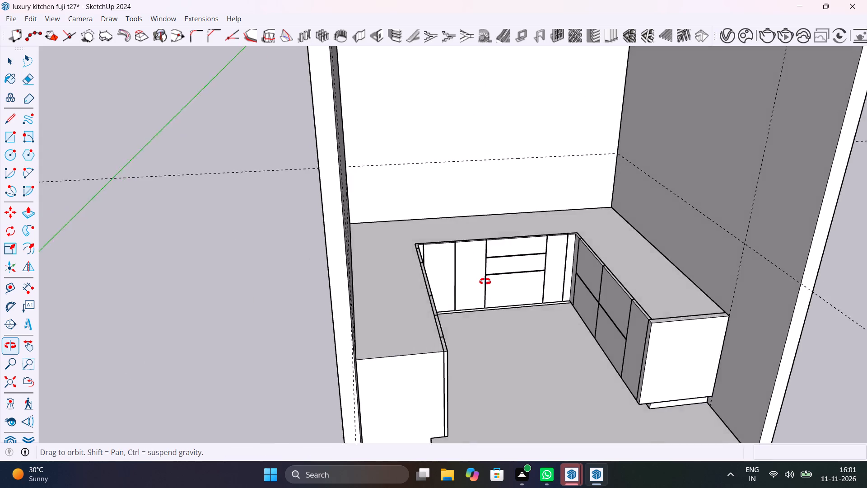
pyautogui.keyDown('shift'); pyautogui.moveTo(485, 282); pyautogui.dragTo(363, 287, button='middle'); pyautogui.keyUp('shift')
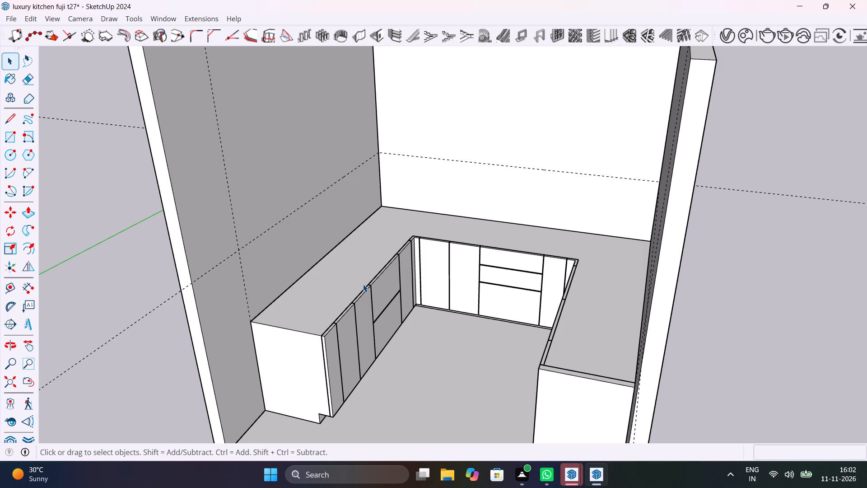
pyautogui.hotkey('ctrl', 's')
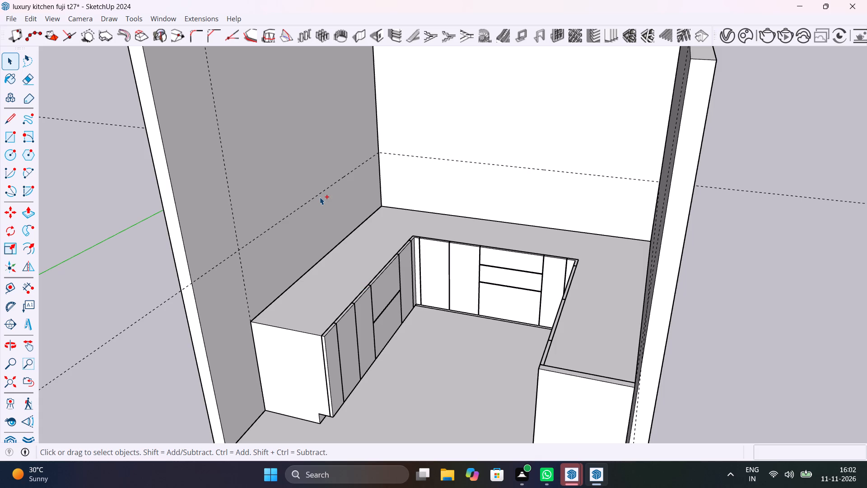
# Delete the three horizontal guide lines 2' above the countertop on the back and side walls, and save the model.
pyautogui.click(319, 196)
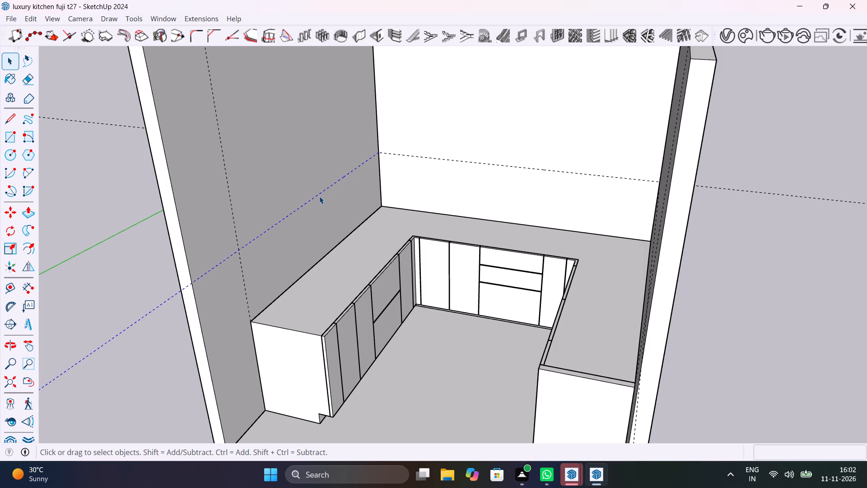
pyautogui.press('Delete')
pyautogui.click(469, 164)
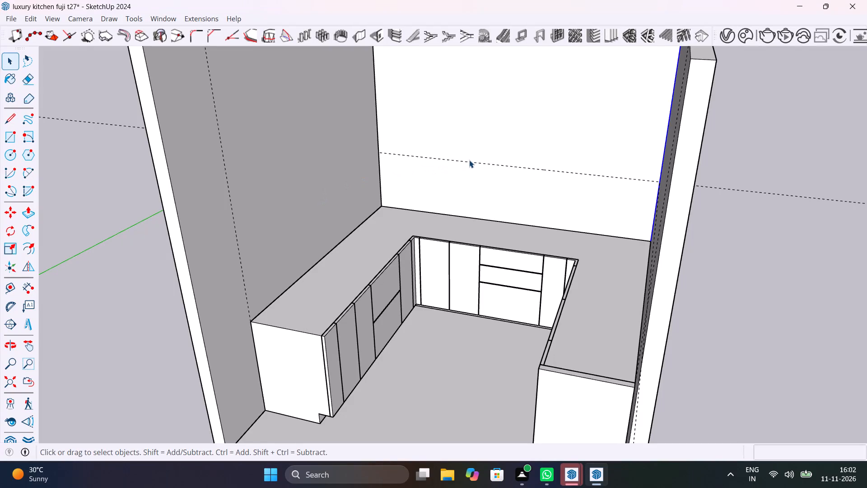
pyautogui.click(470, 163)
pyautogui.press('Delete')
pyautogui.moveTo(509, 251); pyautogui.dragTo(635, 225, button='middle')
pyautogui.click(711, 217)
pyautogui.press('Delete')
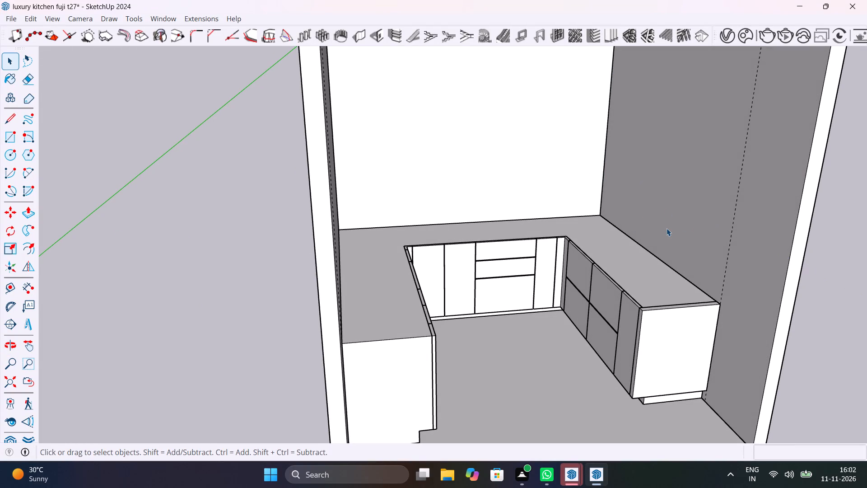
pyautogui.hotkey('ctrl', 's')
# Place a horizontal guide line 2'4" above the countertop's wall edge on the back wall.
pyautogui.press('t')
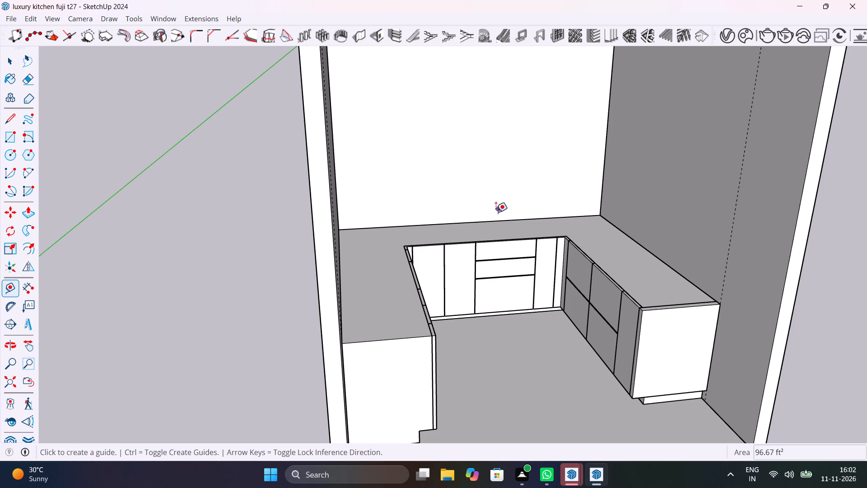
pyautogui.scroll(2, 492, 219)
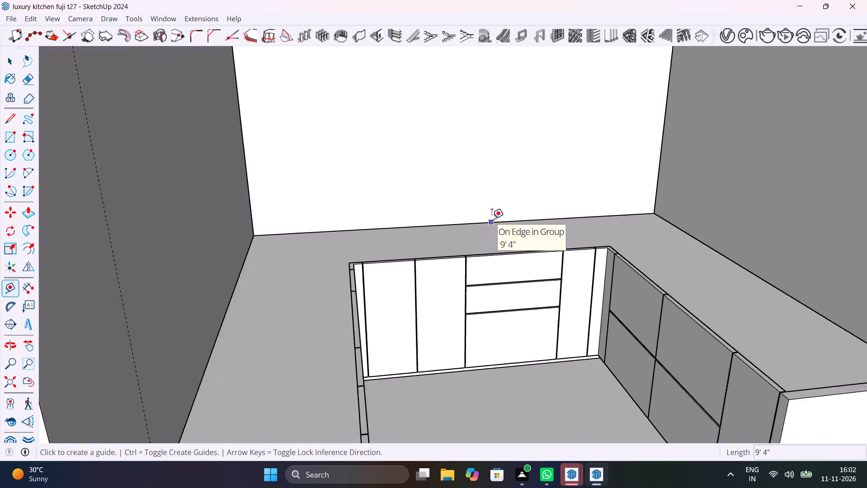
pyautogui.scroll(7, 492, 219)
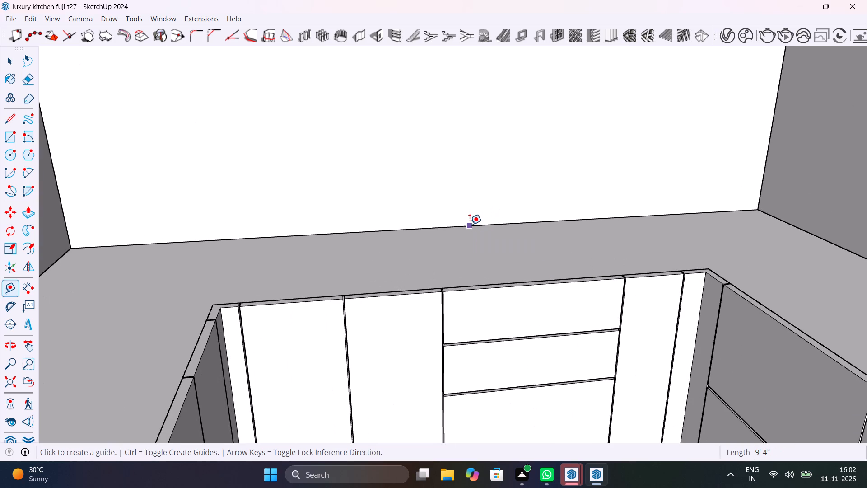
pyautogui.click(470, 225)
pyautogui.write("2'")
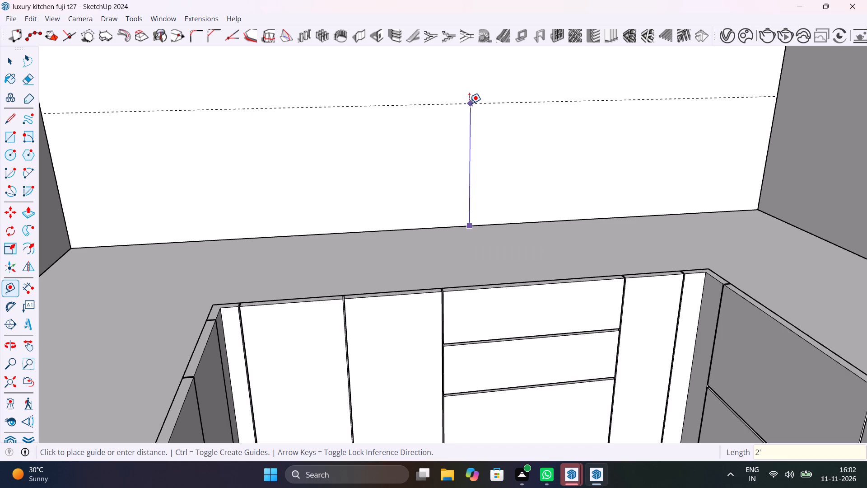
pyautogui.write('4"')
pyautogui.press('Return')
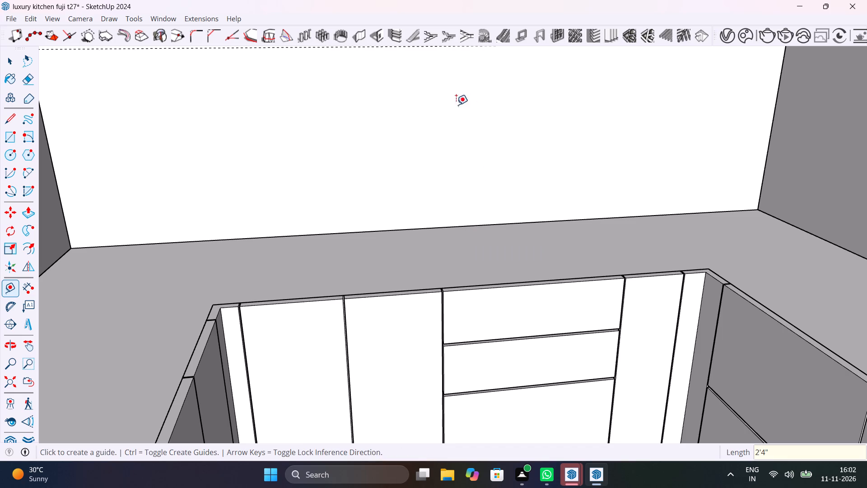
pyautogui.scroll(-10, 600, 176)
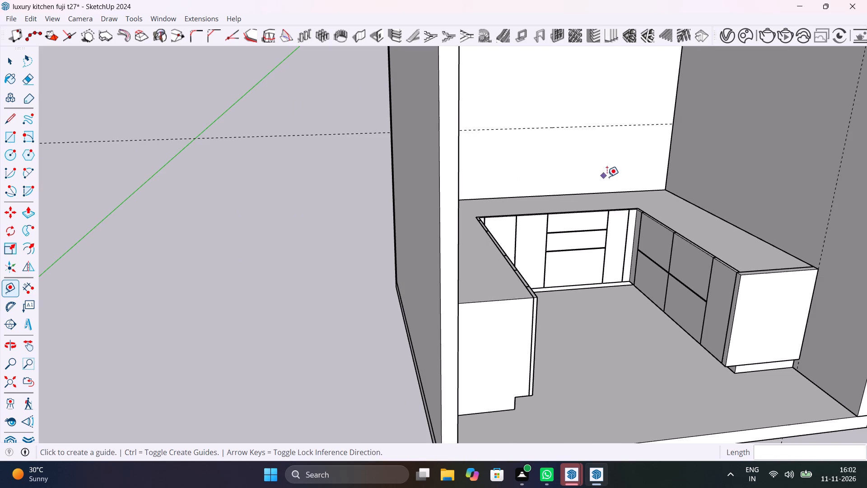
# Place a horizontal guide line 2'4" above the countertop's wall edge on the right side wall.
pyautogui.click(713, 212)
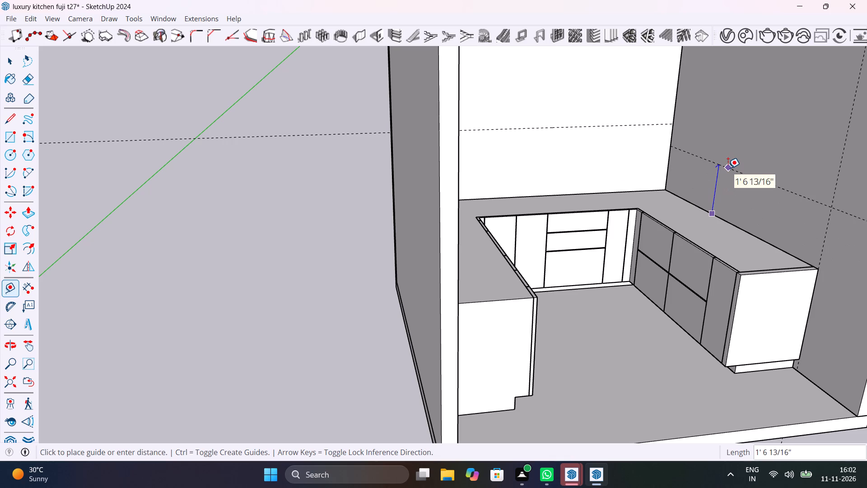
pyautogui.write("2'")
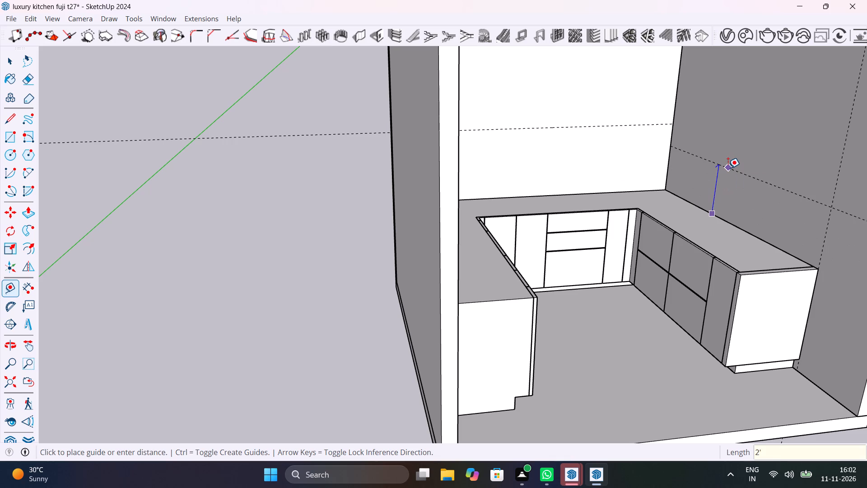
pyautogui.write('4"')
pyautogui.press('Return')
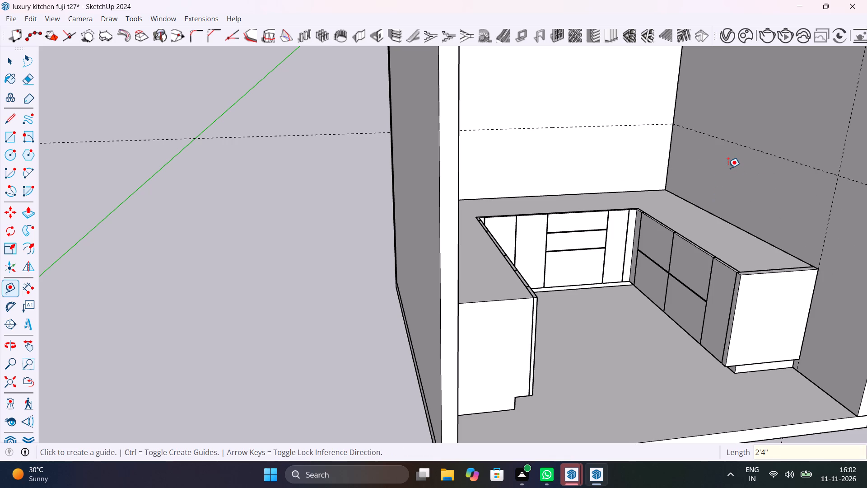
# Place a horizontal guide line 2'4" above the countertop's wall edge on the left side wall.
pyautogui.scroll(-5, 728, 168)
pyautogui.scroll(1, 728, 168)
pyautogui.scroll(-1, 717, 230)
pyautogui.moveTo(716, 231); pyautogui.dragTo(453, 281, button='middle')
pyautogui.scroll(5, 458, 274)
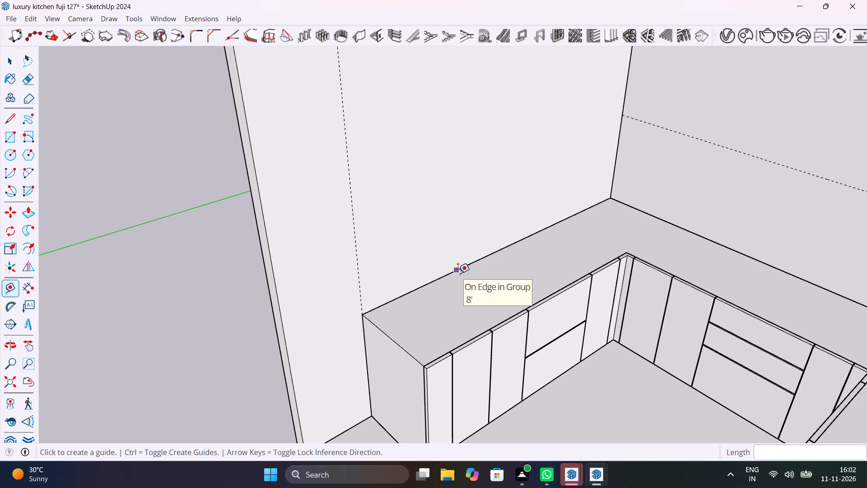
pyautogui.click(507, 249)
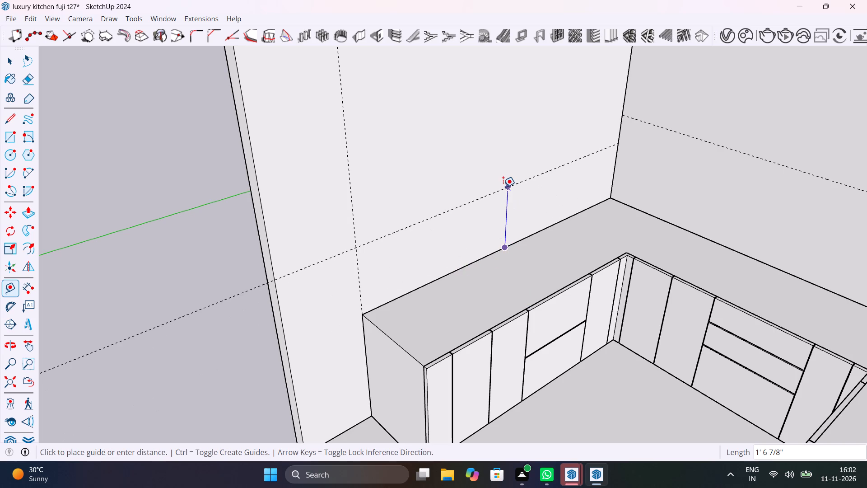
pyautogui.write("2'")
pyautogui.write('10"')
pyautogui.press('BackSpace')
pyautogui.press('BackSpace')
pyautogui.press('BackSpace')
pyautogui.write('4"')
pyautogui.press('Return')
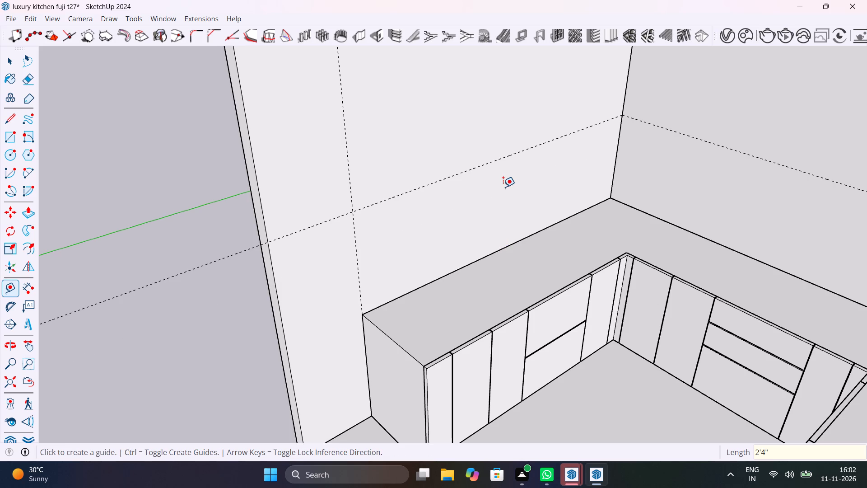
pyautogui.press('space')
# Place a second horizontal guide line on the left side wall, 3' above its existing horizontal guide.
pyautogui.scroll(-8, 503, 188)
pyautogui.keyDown('shift'); pyautogui.moveTo(501, 194); pyautogui.dragTo(661, 267, button='middle'); pyautogui.keyUp('shift')
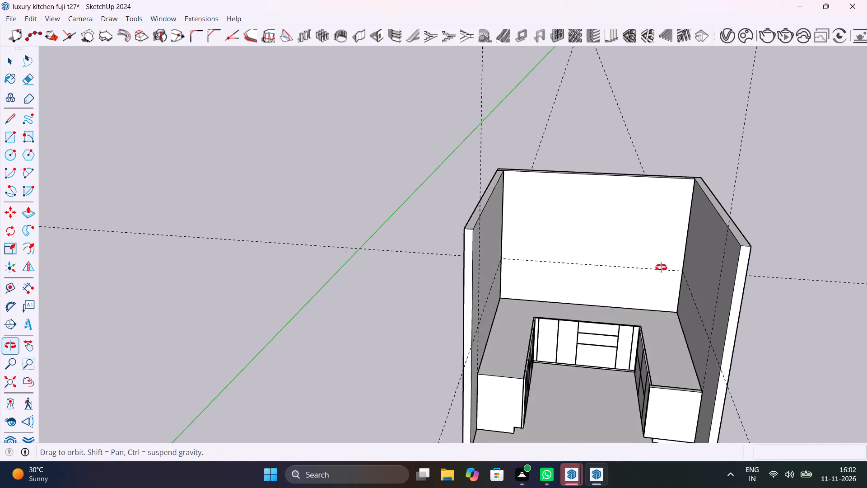
pyautogui.keyDown('shift'); pyautogui.moveTo(661, 267); pyautogui.dragTo(674, 277, button='middle'); pyautogui.keyUp('shift')
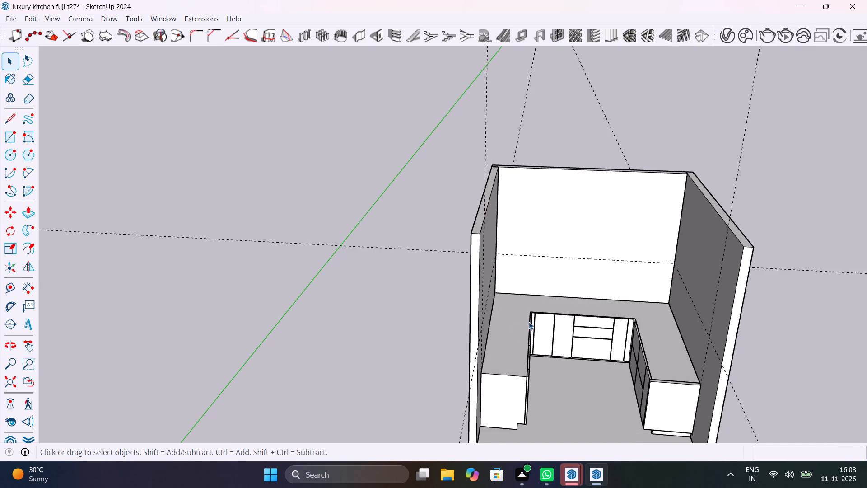
pyautogui.scroll(3, 503, 340)
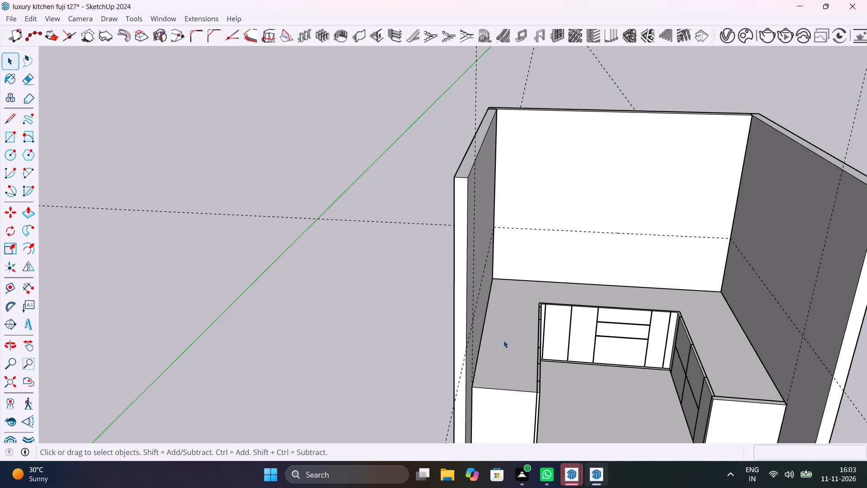
pyautogui.moveTo(520, 345); pyautogui.dragTo(435, 373, button='middle')
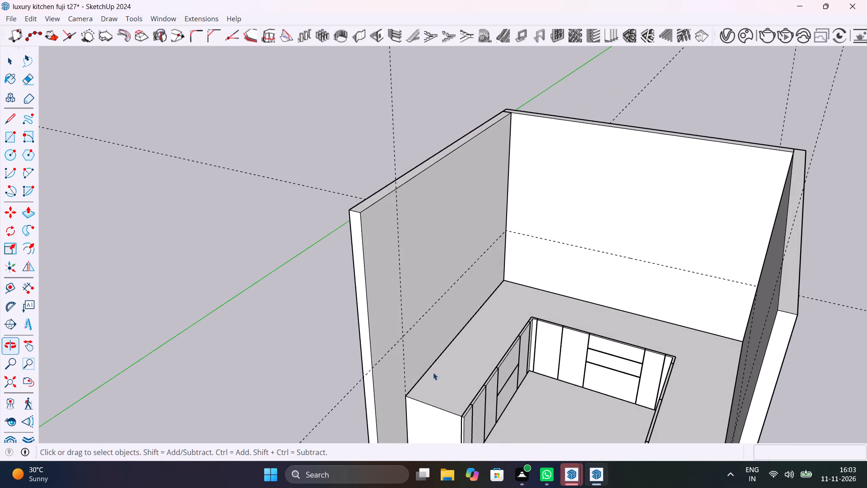
pyautogui.scroll(5, 417, 326)
pyautogui.press('t')
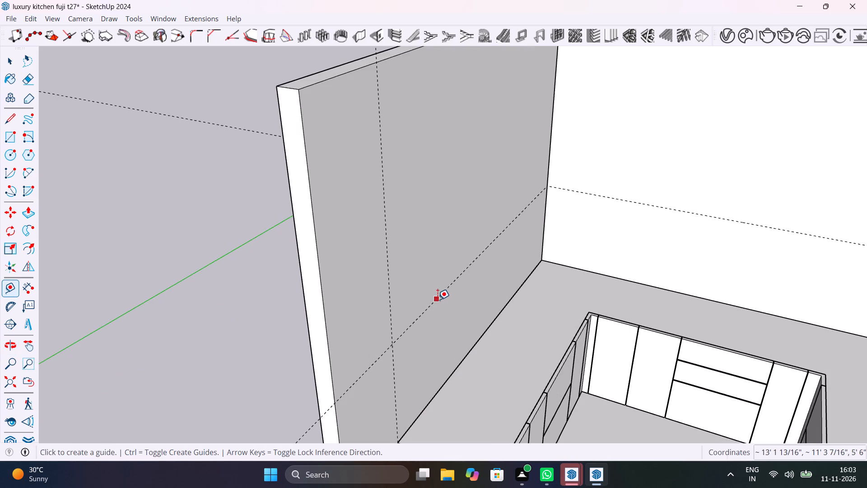
pyautogui.click(438, 299)
pyautogui.write("3'")
pyautogui.press('Return')
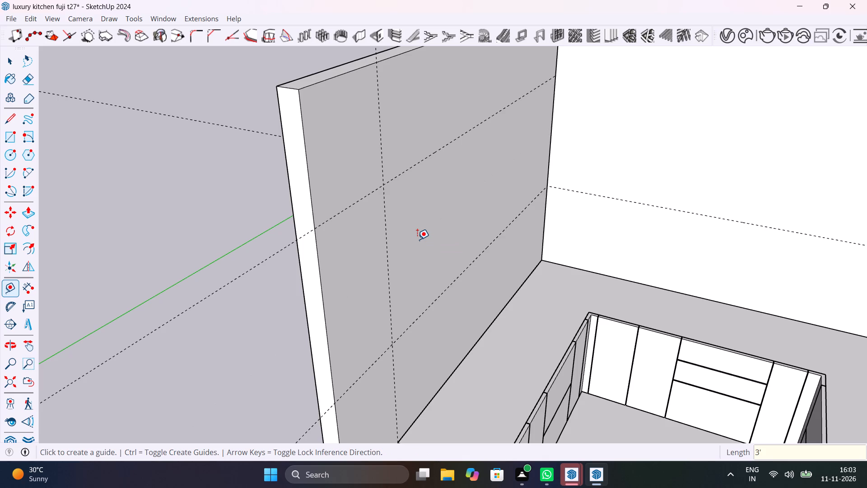
# Place a second horizontal guide line on the back wall, 3' above its existing horizontal guide.
pyautogui.click(670, 208)
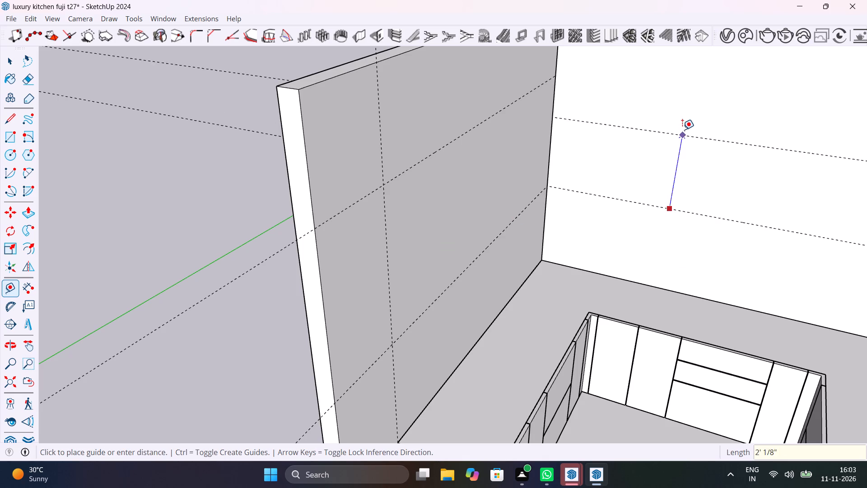
pyautogui.press('3')
pyautogui.press("'")
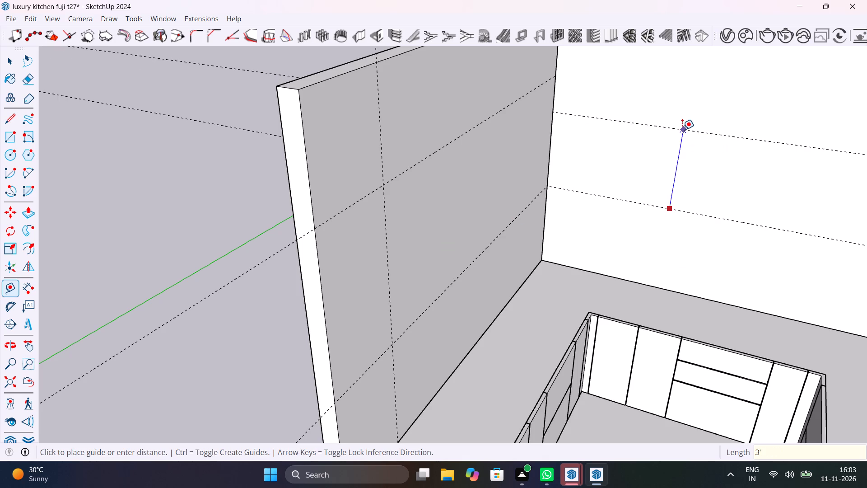
pyautogui.press('Return')
# Place a second horizontal guide line on the right side wall, 3' above its existing guide, and save the model.
pyautogui.scroll(-8, 682, 130)
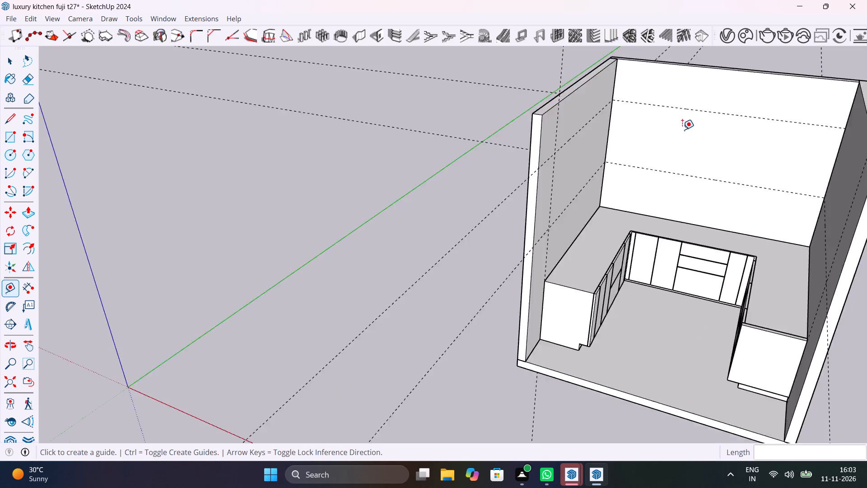
pyautogui.scroll(-4, 682, 130)
pyautogui.keyDown('shift'); pyautogui.moveTo(679, 168); pyautogui.dragTo(727, 256, button='middle'); pyautogui.keyUp('shift')
pyautogui.scroll(5, 651, 251)
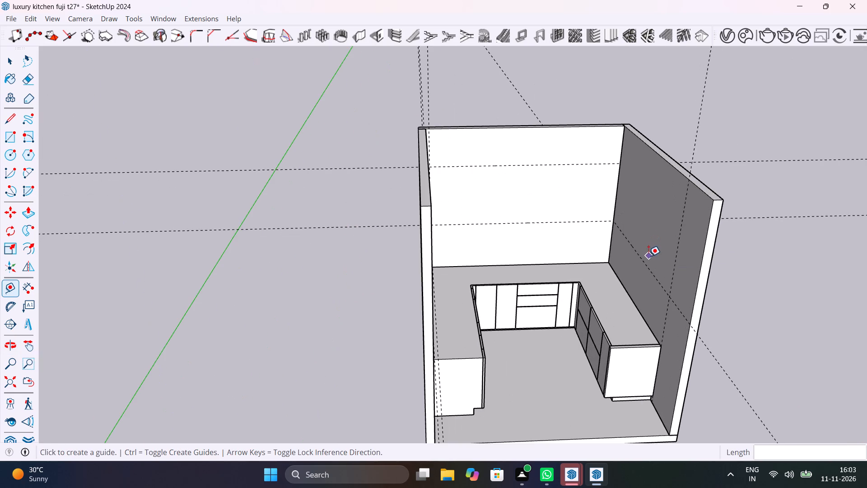
pyautogui.click(649, 267)
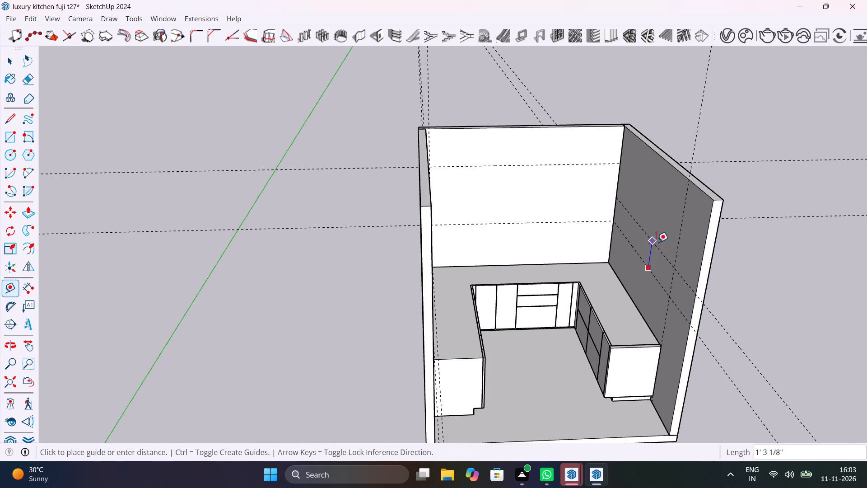
pyautogui.write("3'")
pyautogui.press('Return')
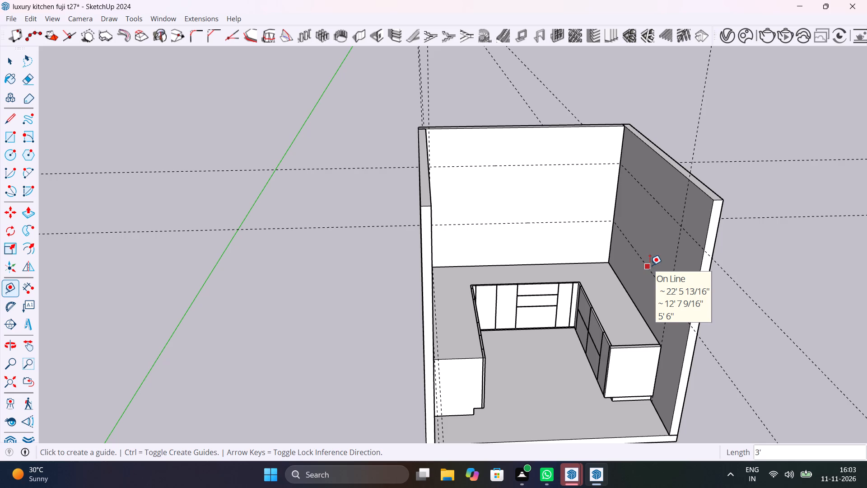
pyautogui.press('space')
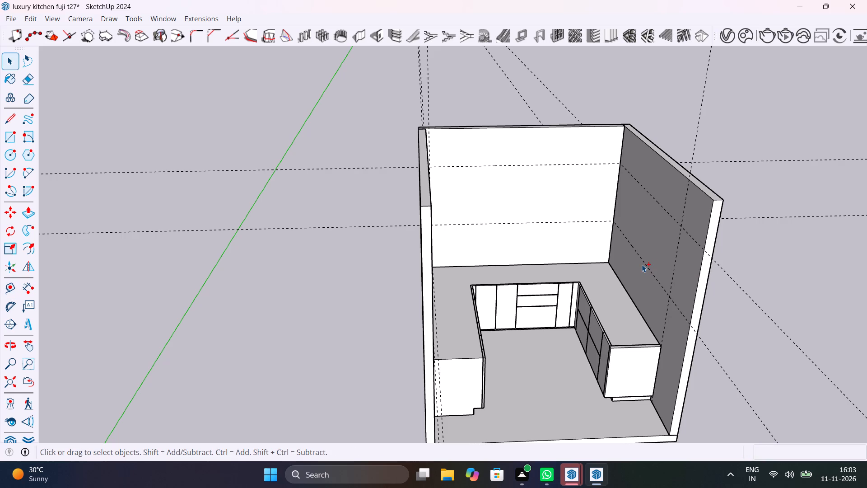
pyautogui.hotkey('ctrl', 's')
# Draw a 3'2" by 8' rectangle on the left side wall between the two horizontal guides, from the vertical guide to the back corner.
pyautogui.keyDown('shift'); pyautogui.scroll(1, 607, 245); pyautogui.keyUp('shift')
pyautogui.keyDown('shift'); pyautogui.moveTo(607, 245); pyautogui.dragTo(488, 255, button='middle'); pyautogui.keyUp('shift')
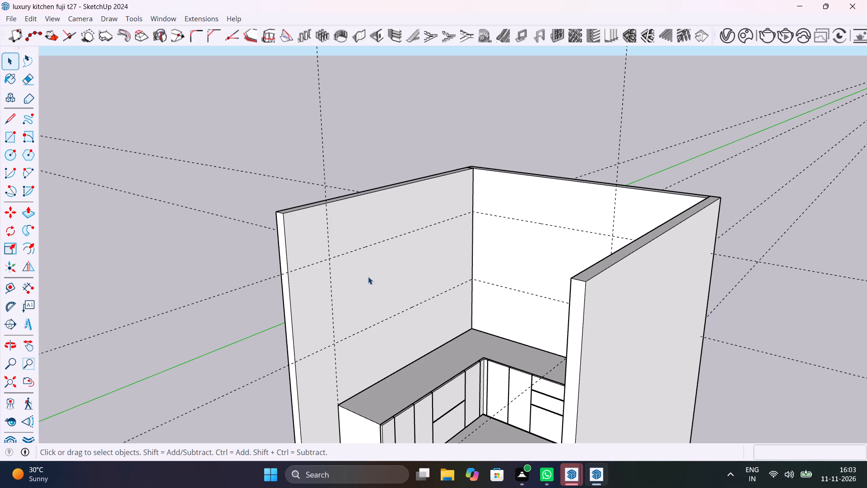
pyautogui.press('r')
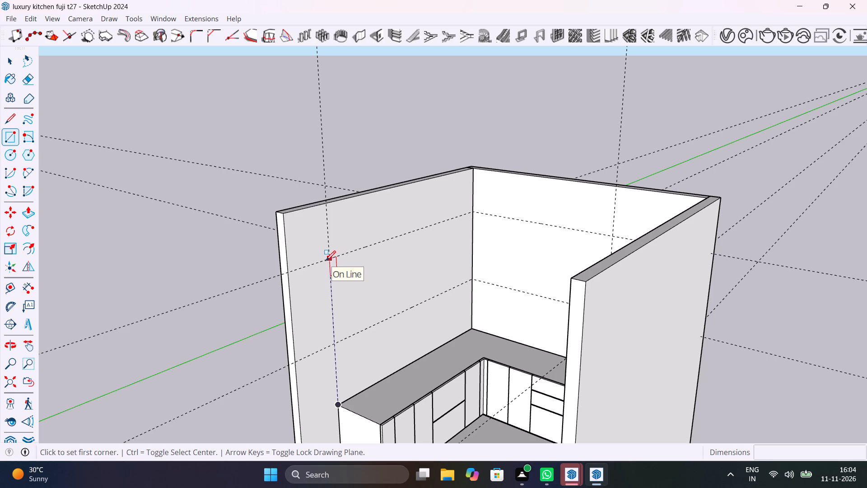
pyautogui.click(330, 261)
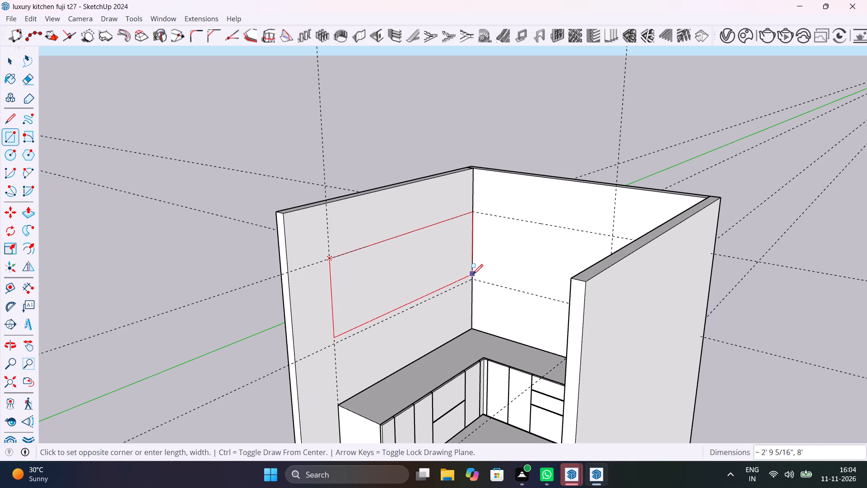
pyautogui.click(471, 278)
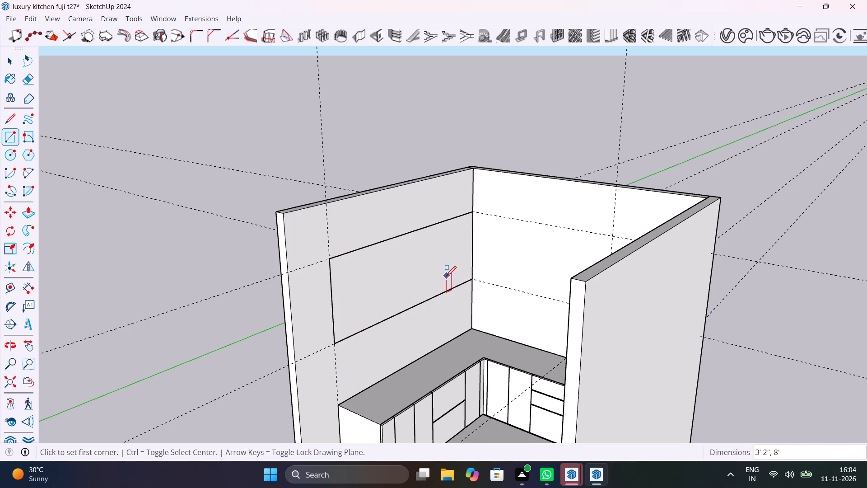
pyautogui.press('space')
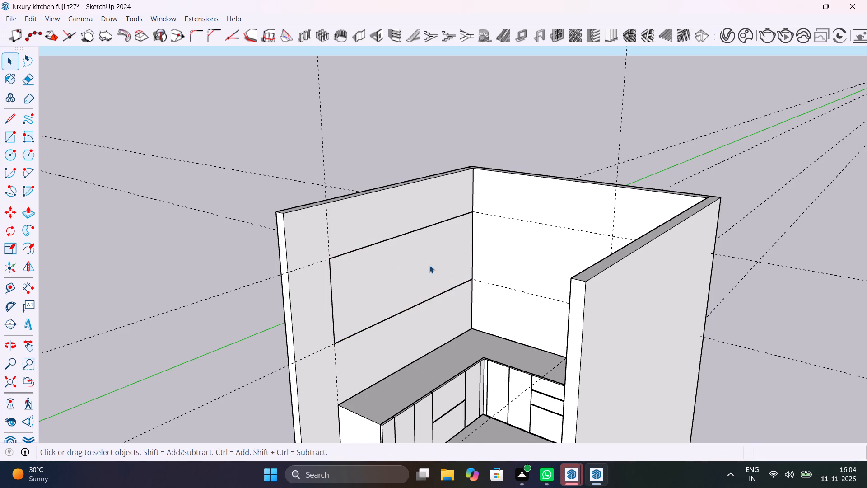
# Push/Pull the rectangle on the left side wall outward 1'6" to form the overhead cabinet block.
pyautogui.click(424, 265)
pyautogui.press('p')
pyautogui.click(424, 265)
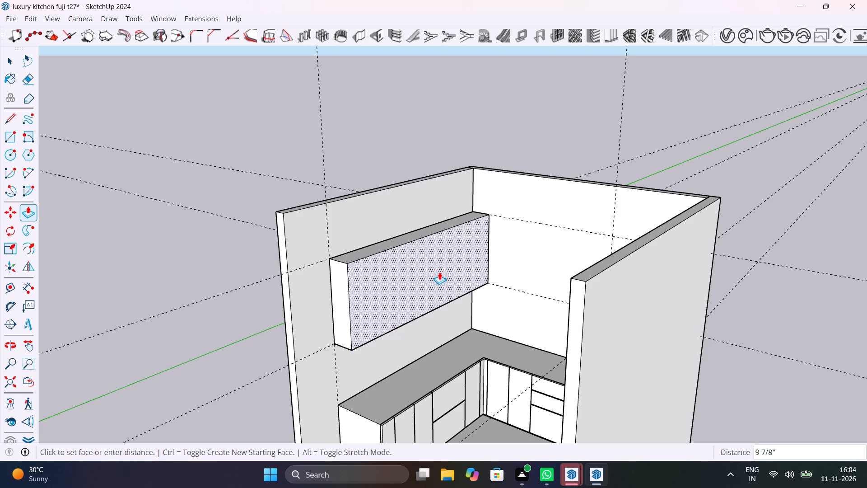
pyautogui.write('1\'6"')
pyautogui.press('Return')
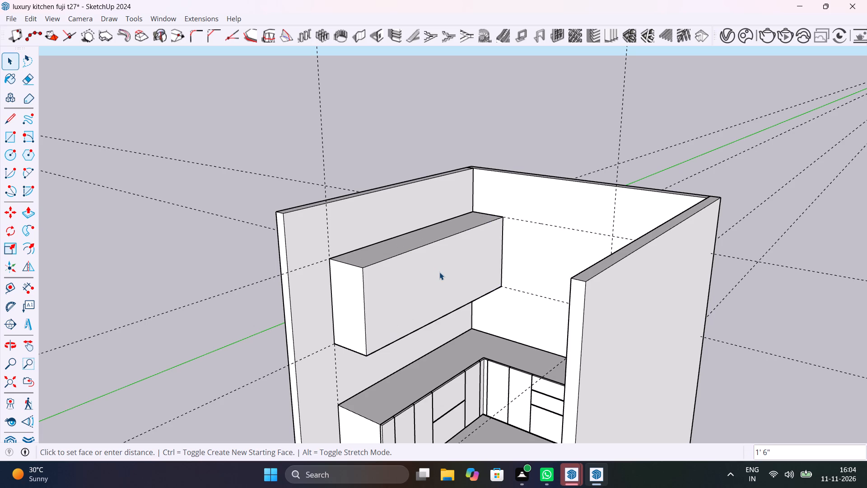
# Examine the overhead cabinet block and the adjoining back wall corner from several angles.
pyautogui.scroll(5, 442, 286)
pyautogui.moveTo(468, 317); pyautogui.dragTo(446, 418, button='middle')
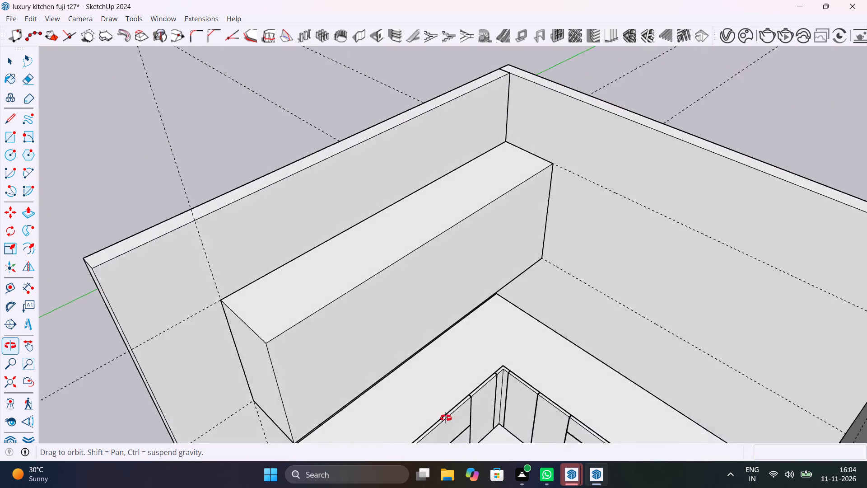
pyautogui.moveTo(446, 418); pyautogui.dragTo(547, 419, button='middle')
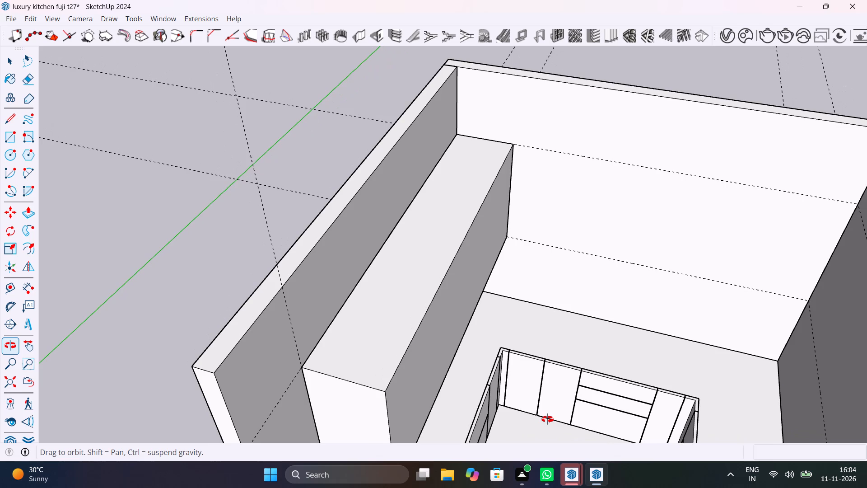
pyautogui.moveTo(547, 419); pyautogui.dragTo(531, 403, button='middle')
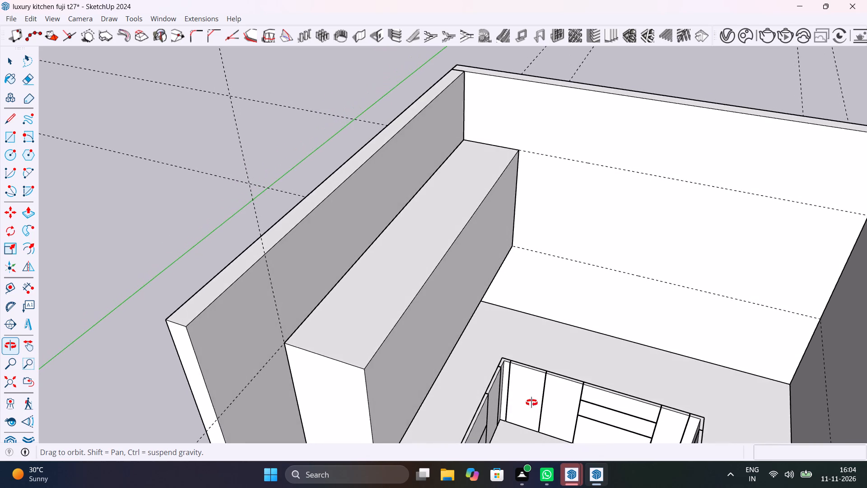
pyautogui.moveTo(531, 403); pyautogui.dragTo(442, 401, button='middle')
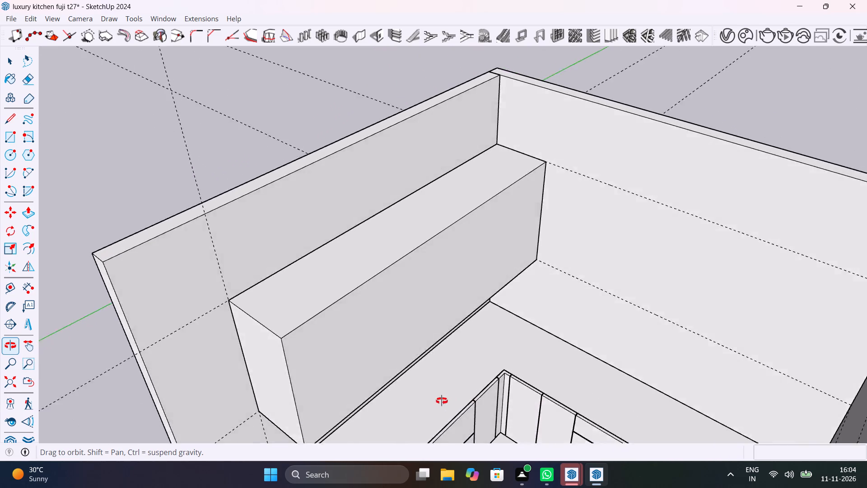
pyautogui.moveTo(442, 401); pyautogui.dragTo(583, 402, button='middle')
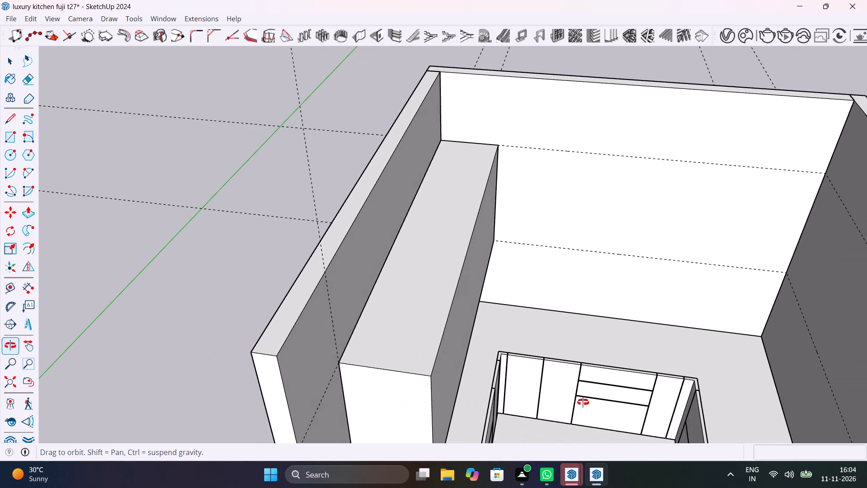
pyautogui.moveTo(583, 402); pyautogui.dragTo(583, 402, button='middle')
pyautogui.moveTo(583, 402); pyautogui.dragTo(479, 410, button='middle')
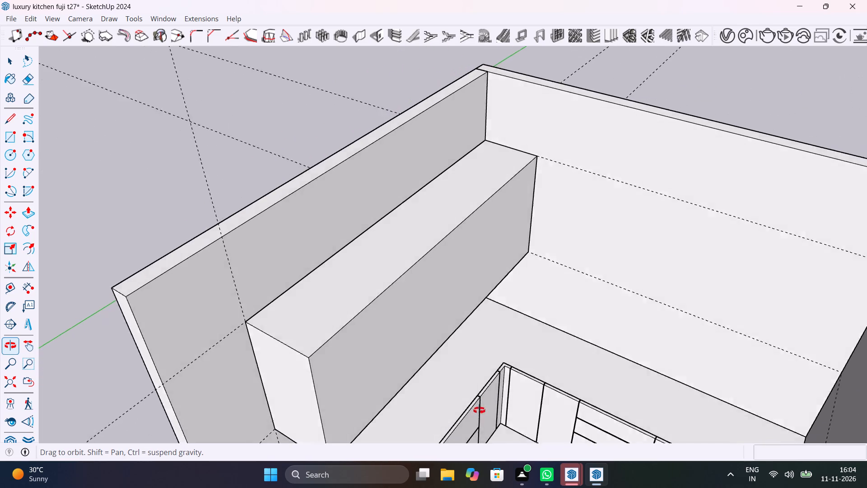
# Undo the extrusion of the overhead cabinet block on the left side wall.
pyautogui.moveTo(479, 410); pyautogui.dragTo(578, 412, button='middle')
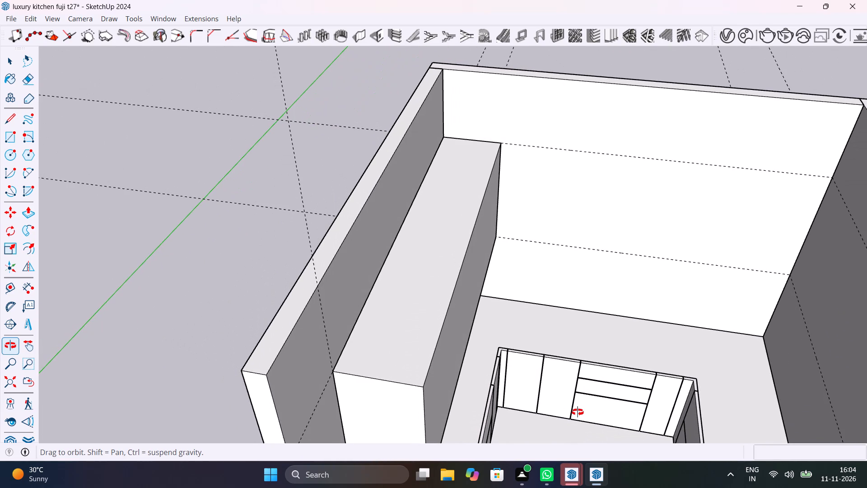
pyautogui.moveTo(578, 412); pyautogui.dragTo(530, 294, button='middle')
pyautogui.press('Escape')
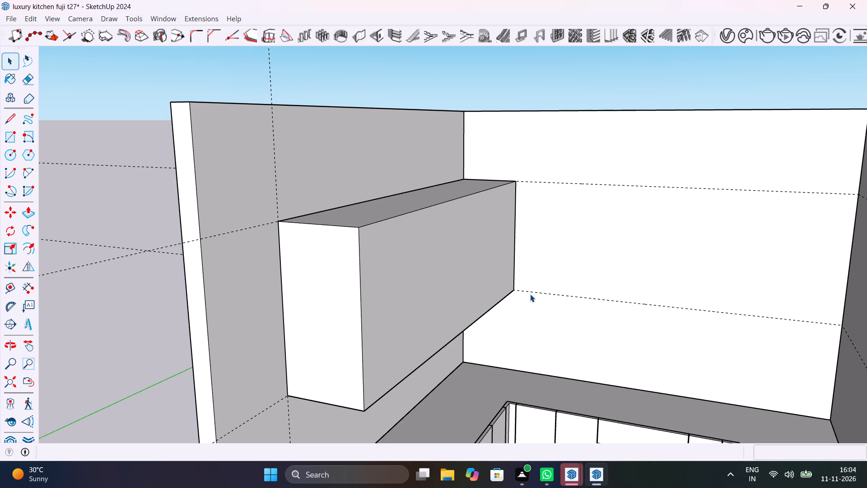
pyautogui.hotkey('ctrl', 'z')
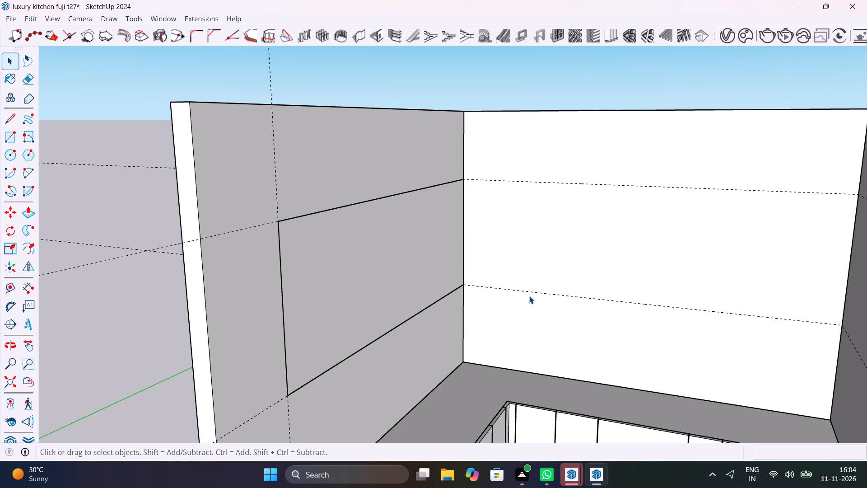
# Draw a rectangle about 9'4" by 3' across the back wall between its two horizontal guides, from corner to corner.
pyautogui.keyDown('shift'); pyautogui.moveTo(529, 297); pyautogui.dragTo(479, 314, button='middle'); pyautogui.keyUp('shift')
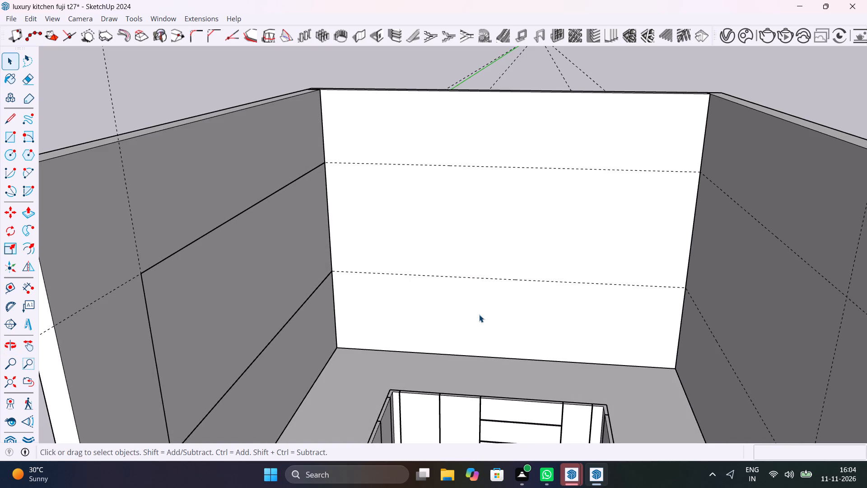
pyautogui.press('r')
pyautogui.click(328, 166)
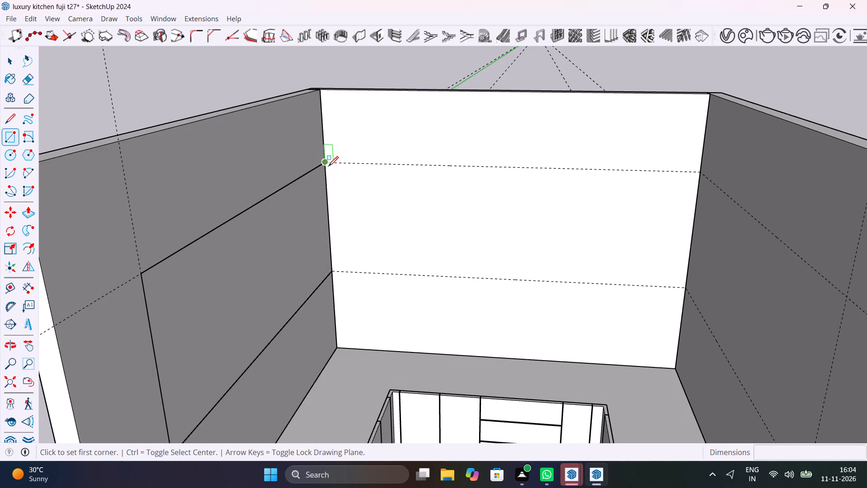
pyautogui.click(684, 288)
pyautogui.press('space')
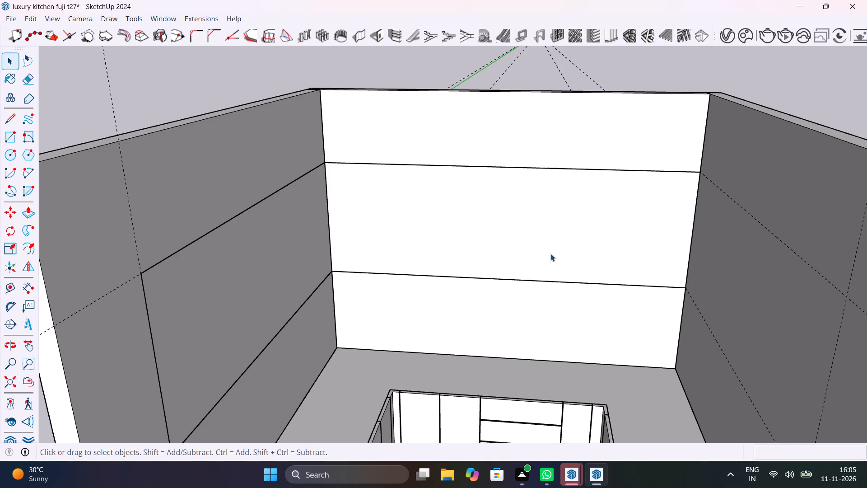
# Push/Pull the back wall rectangle outward 1'6" to form the overhead cabinet block, saving the model along the way.
pyautogui.click(548, 252)
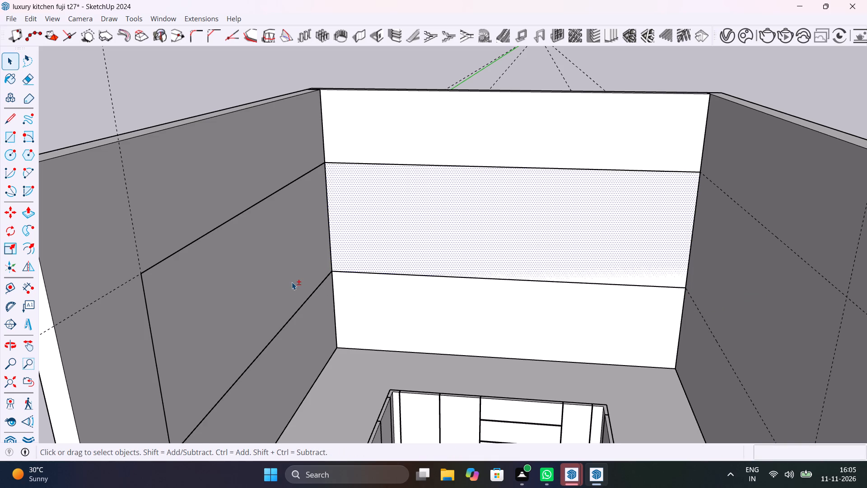
pyautogui.keyDown('shift'); pyautogui.click(292, 282); pyautogui.keyUp('shift')
pyautogui.press('p')
pyautogui.click(292, 282)
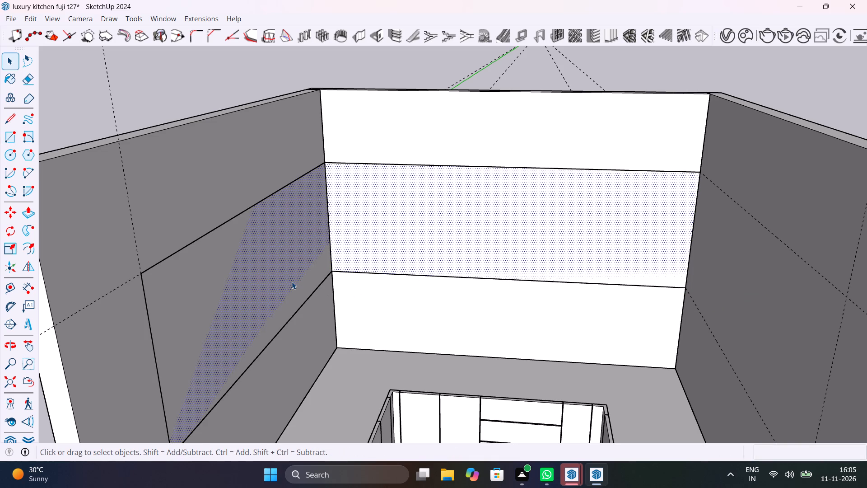
pyautogui.click(401, 254)
pyautogui.press('p')
pyautogui.click(416, 248)
pyautogui.scroll(-20, 454, 269)
pyautogui.scroll(-1, 457, 272)
pyautogui.scroll(8, 457, 272)
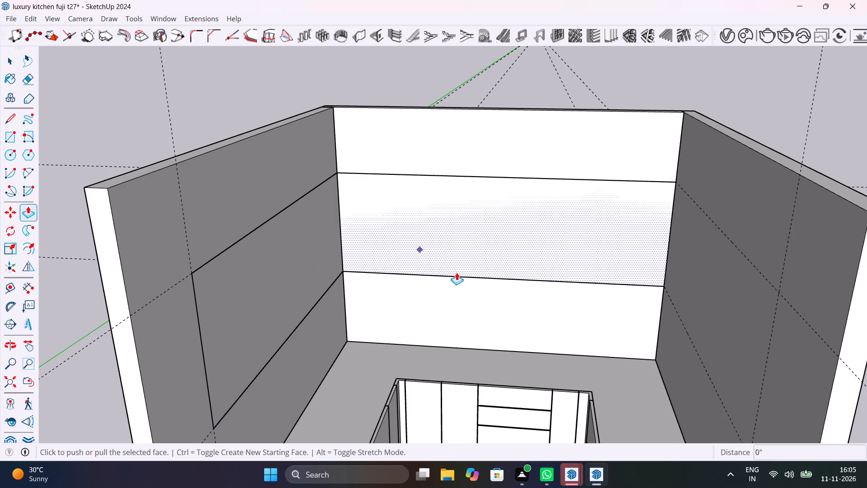
pyautogui.hotkey('ctrl', 's')
pyautogui.scroll(5, 457, 272)
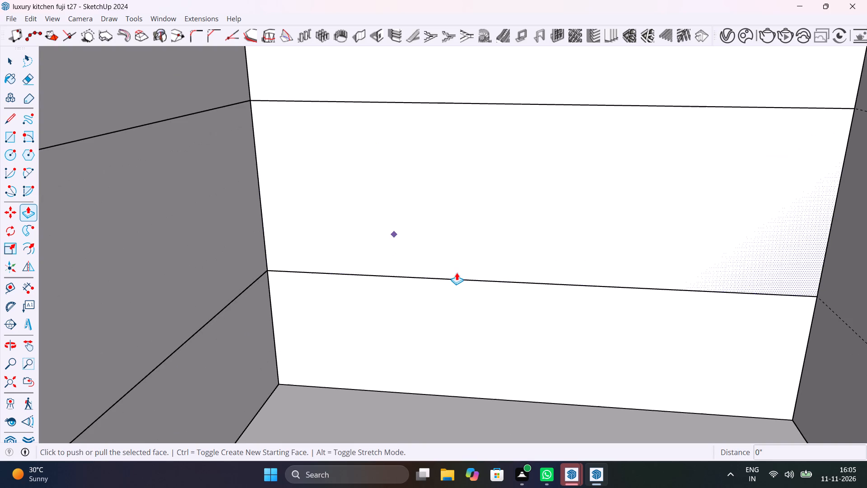
pyautogui.click(503, 237)
pyautogui.scroll(-5, 467, 265)
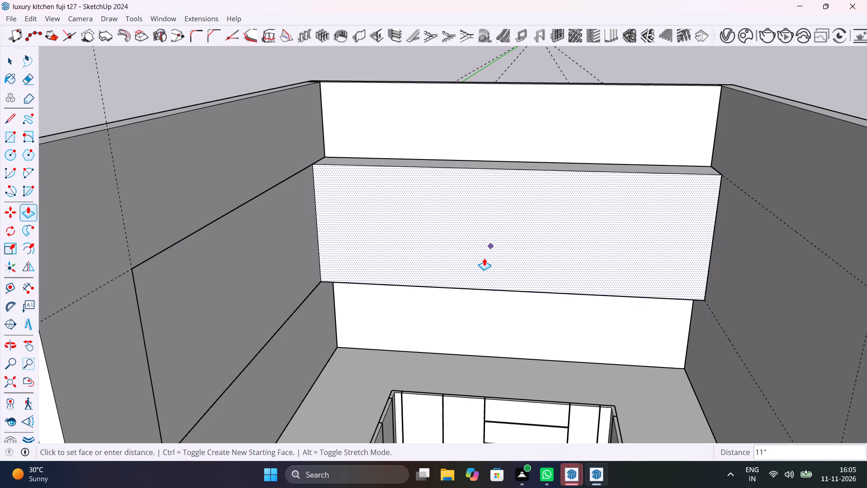
pyautogui.write('1\'6"')
pyautogui.press('Return')
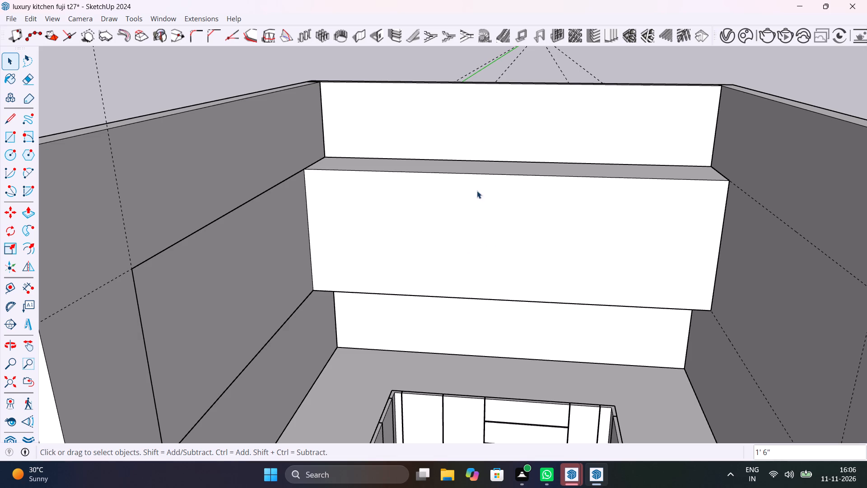
# Examine the back wall's overhead cabinet block from several angles and check which geometry is connected to it.
pyautogui.scroll(3, 512, 211)
pyautogui.scroll(-8, 517, 206)
pyautogui.moveTo(509, 247); pyautogui.dragTo(569, 266, button='middle')
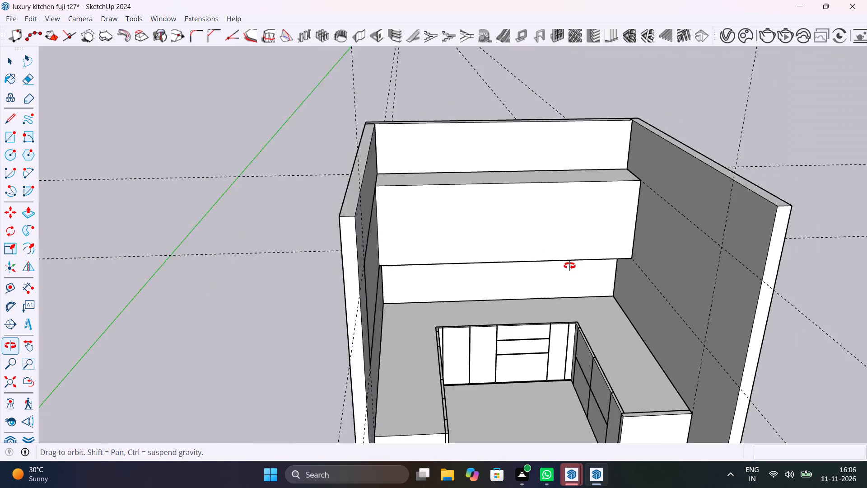
pyautogui.moveTo(569, 266); pyautogui.dragTo(574, 267, button='middle')
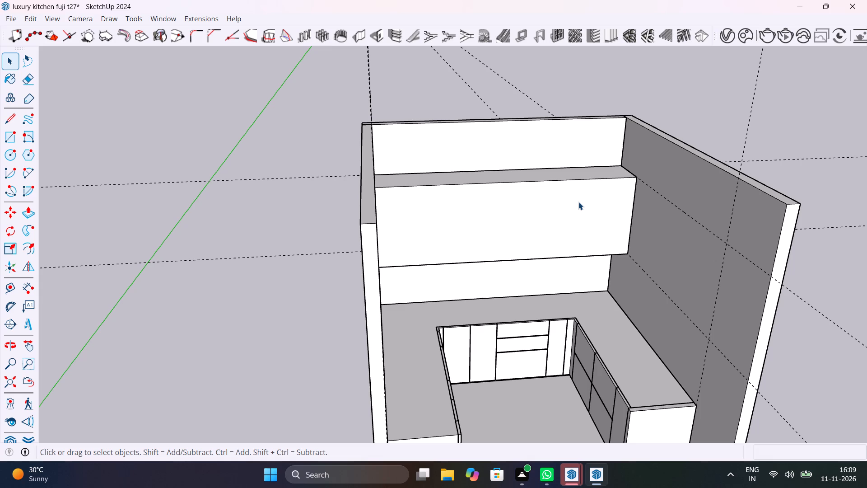
pyautogui.scroll(-4, 613, 206)
pyautogui.moveTo(622, 215); pyautogui.dragTo(620, 215, button='middle')
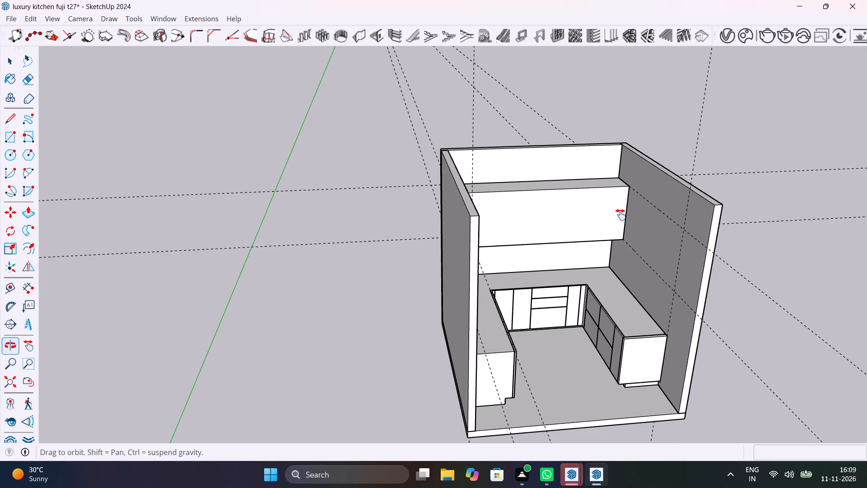
pyautogui.moveTo(620, 215); pyautogui.dragTo(625, 292, button='middle')
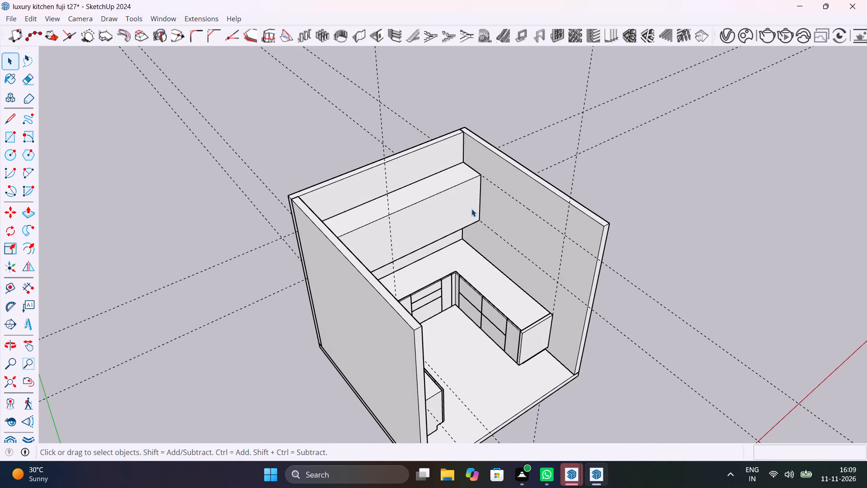
pyautogui.tripleClick(471, 209)
pyautogui.click(471, 209)
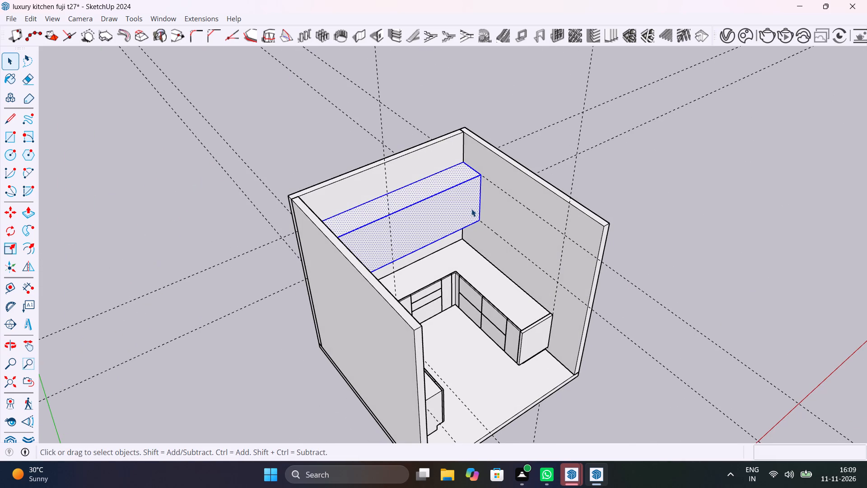
pyautogui.click(678, 196)
# Draw a rectangle about 6'1 9/16" by 3' on the right side wall between the horizontal guides, from the vertical guide to the back cabinet block.
pyautogui.scroll(2, 513, 209)
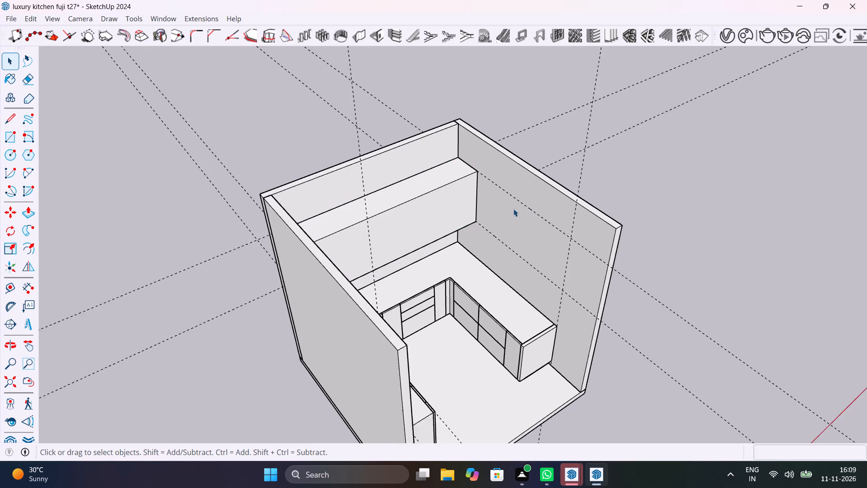
pyautogui.scroll(7, 513, 209)
pyautogui.press('r')
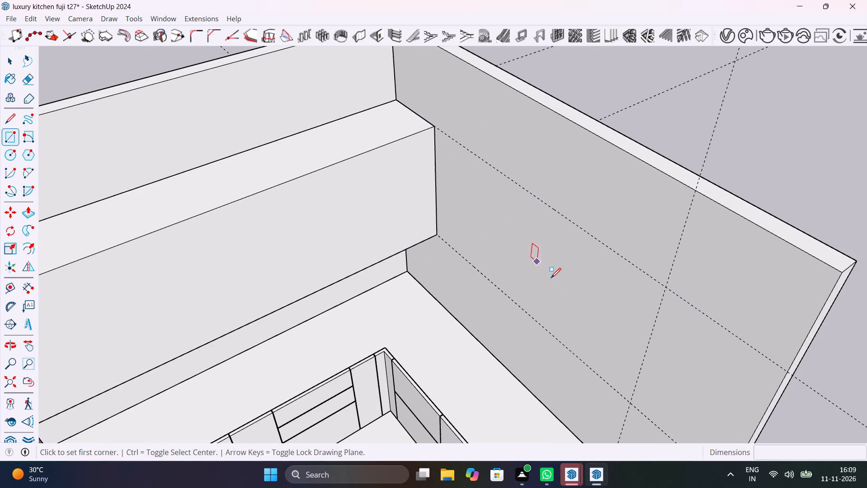
pyautogui.moveTo(630, 401); pyautogui.dragTo(623, 392)
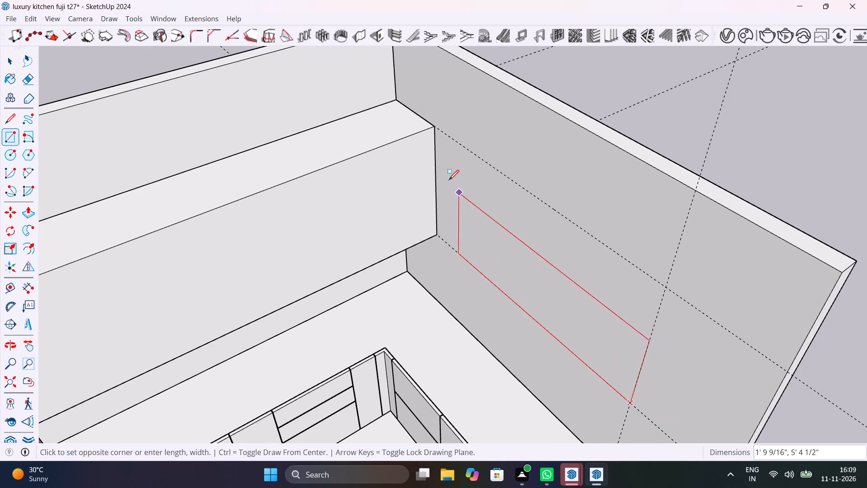
pyautogui.click(433, 130)
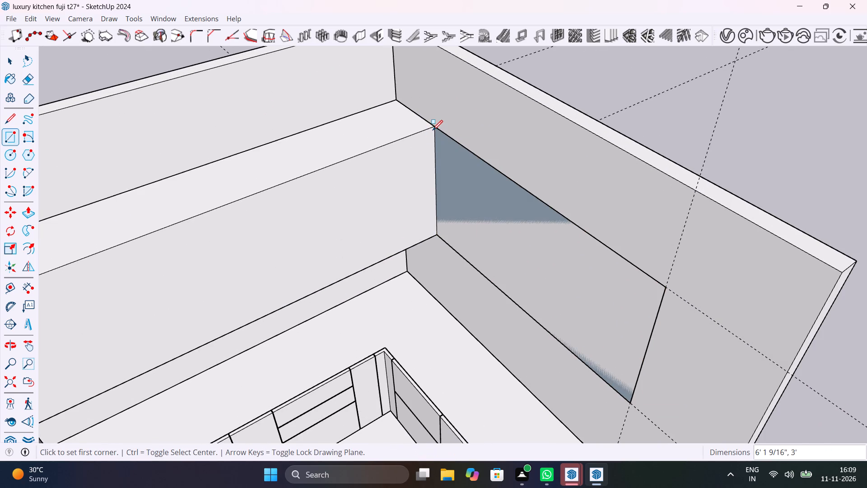
pyautogui.press('space')
# Push/Pull the rectangle on the right side wall outward 1'6" to form its overhead cabinet block.
pyautogui.click(532, 242)
pyautogui.press('p')
pyautogui.click(532, 242)
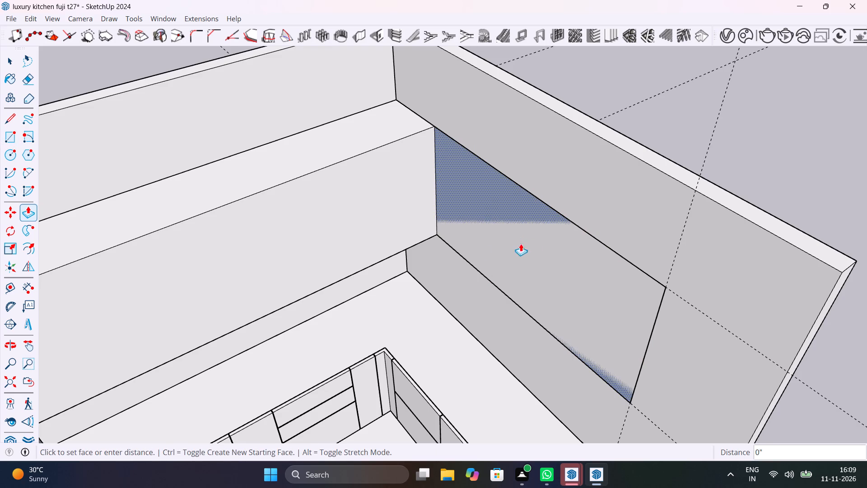
pyautogui.moveTo(480, 245); pyautogui.dragTo(369, 251, button='middle')
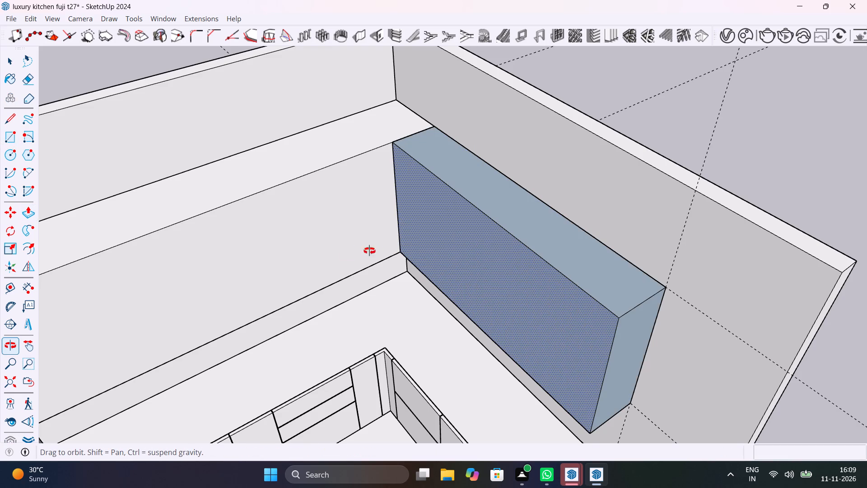
pyautogui.moveTo(369, 251); pyautogui.dragTo(453, 241, button='middle')
pyautogui.write('1\'6"')
pyautogui.press('Return')
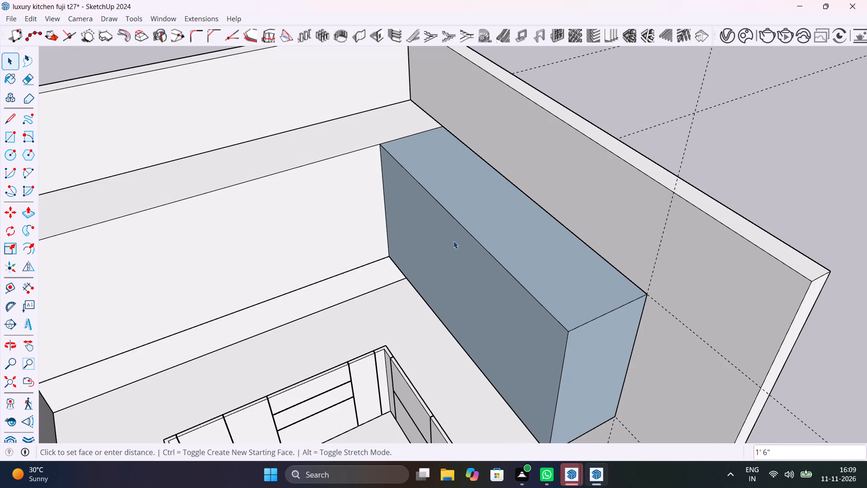
pyautogui.press('space')
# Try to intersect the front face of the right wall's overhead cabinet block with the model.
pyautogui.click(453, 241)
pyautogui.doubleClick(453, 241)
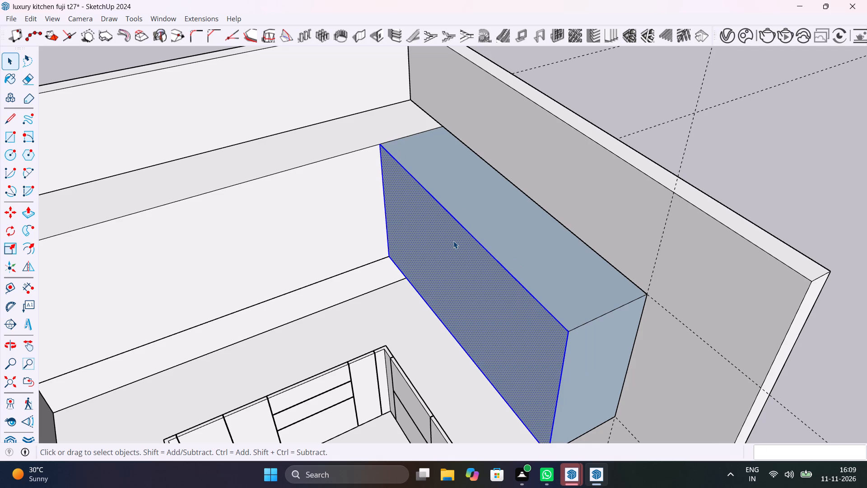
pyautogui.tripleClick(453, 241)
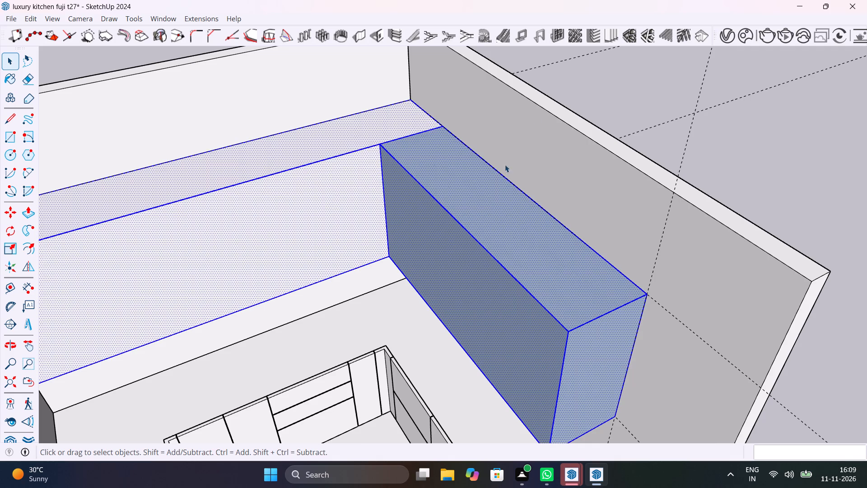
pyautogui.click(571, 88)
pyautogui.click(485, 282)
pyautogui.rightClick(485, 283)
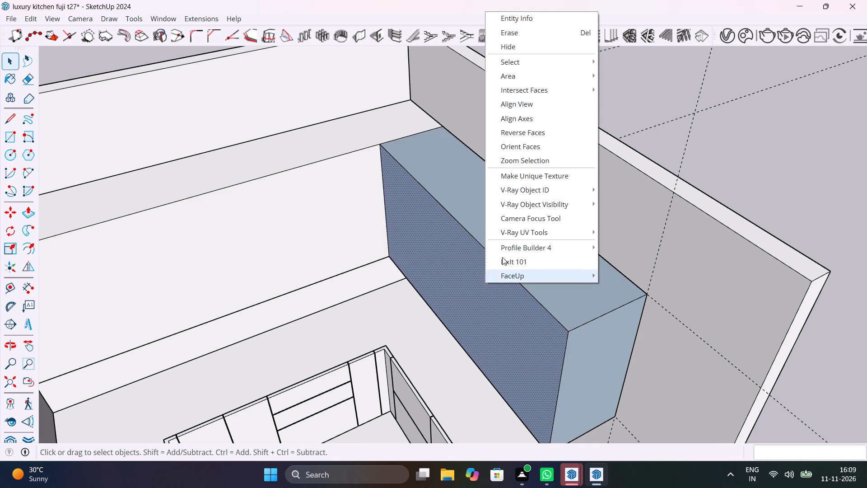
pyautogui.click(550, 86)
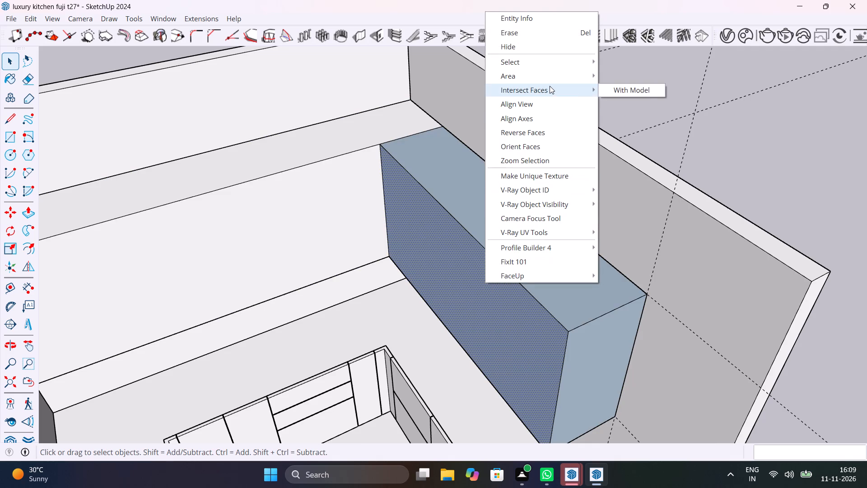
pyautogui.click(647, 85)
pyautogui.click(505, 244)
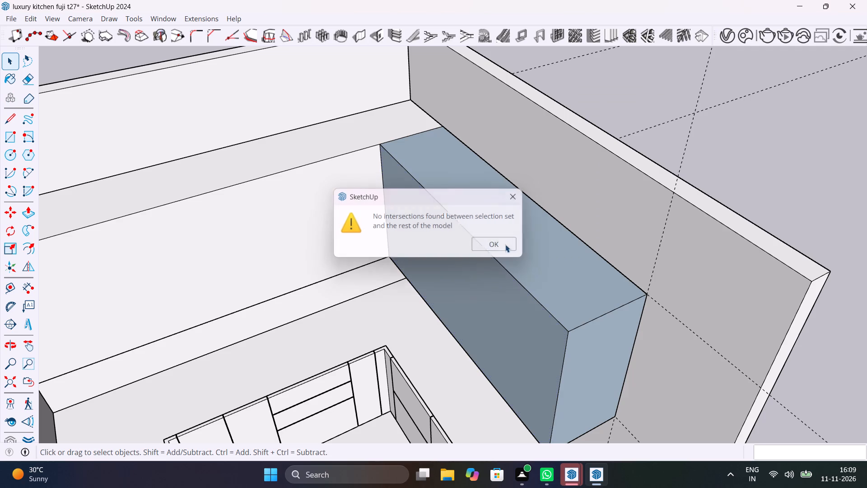
# Select all connected geometry of the back and right wall overhead cabinet blocks and intersect its faces.
pyautogui.tripleClick(531, 250)
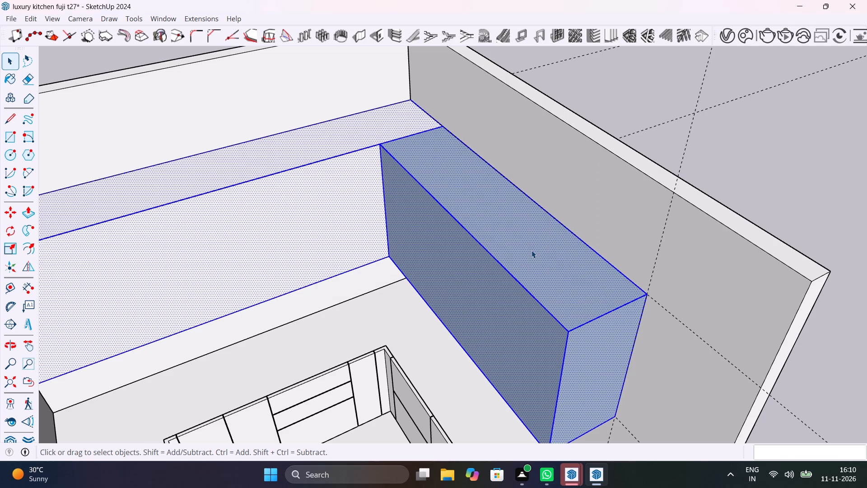
pyautogui.rightClick(531, 250)
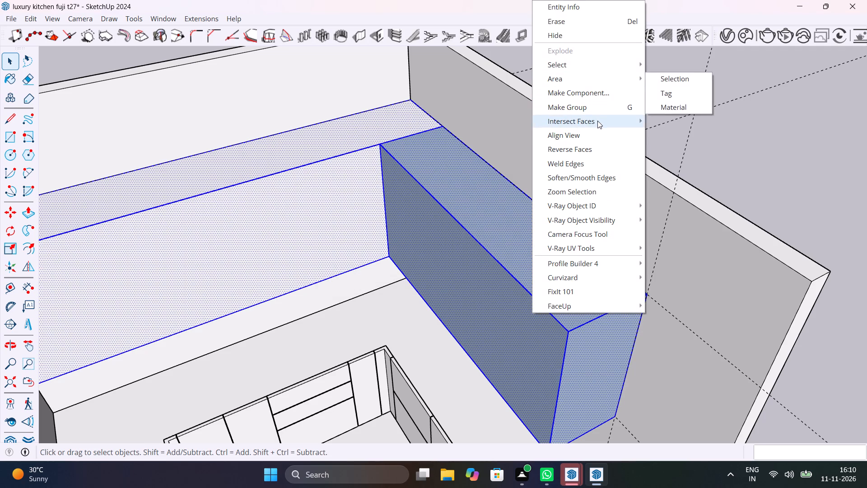
pyautogui.click(662, 120)
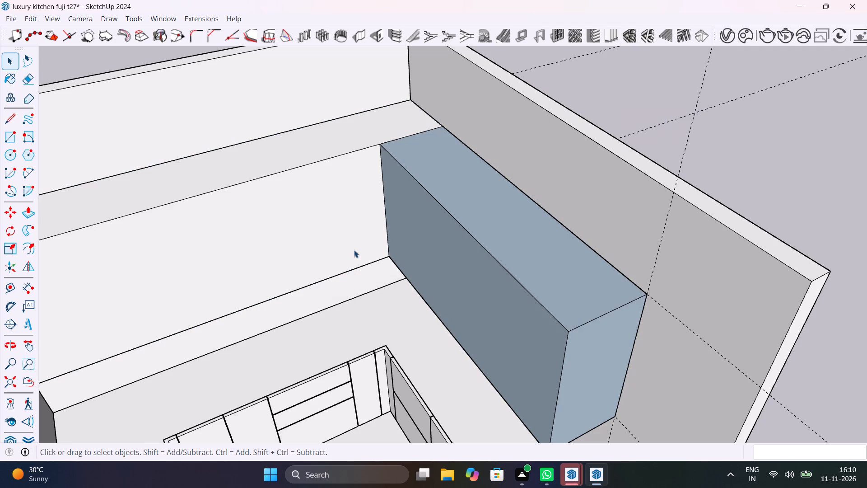
# Undo the face intersection and the extrusion of the right wall's overhead cabinet block.
pyautogui.scroll(-6, 363, 227)
pyautogui.moveTo(404, 258); pyautogui.dragTo(530, 235, button='middle')
pyautogui.hotkey('ctrl', 'z')
pyautogui.hotkey('ctrl', 'z')
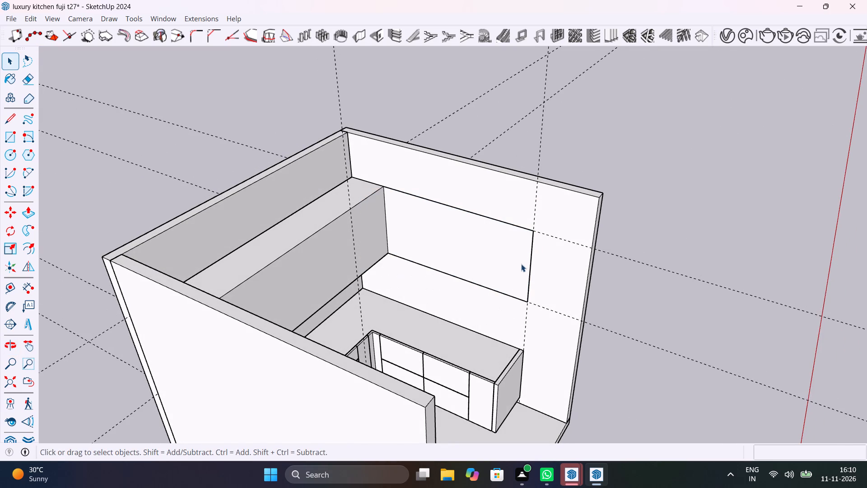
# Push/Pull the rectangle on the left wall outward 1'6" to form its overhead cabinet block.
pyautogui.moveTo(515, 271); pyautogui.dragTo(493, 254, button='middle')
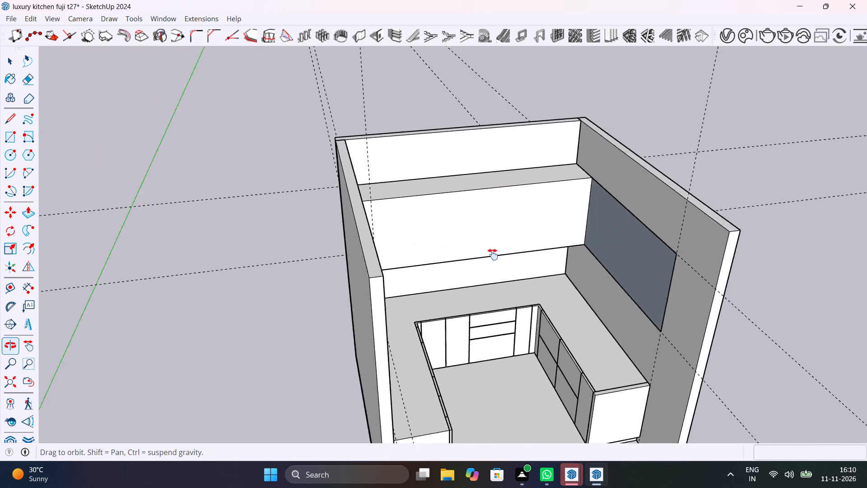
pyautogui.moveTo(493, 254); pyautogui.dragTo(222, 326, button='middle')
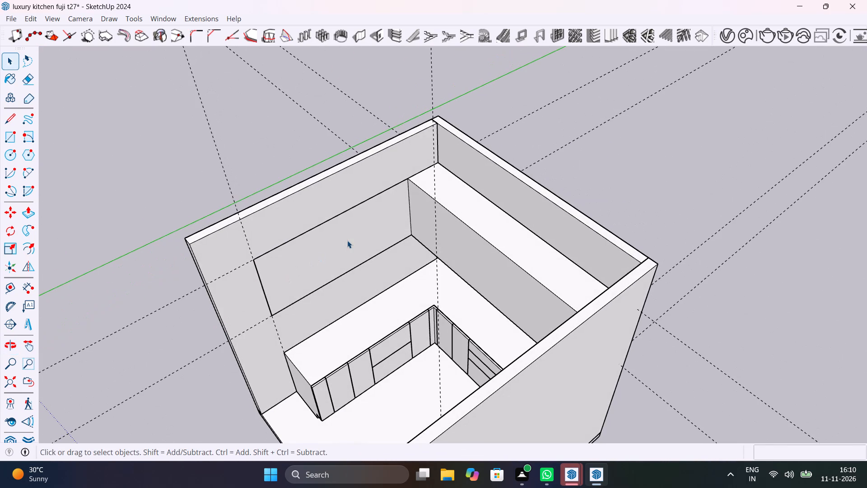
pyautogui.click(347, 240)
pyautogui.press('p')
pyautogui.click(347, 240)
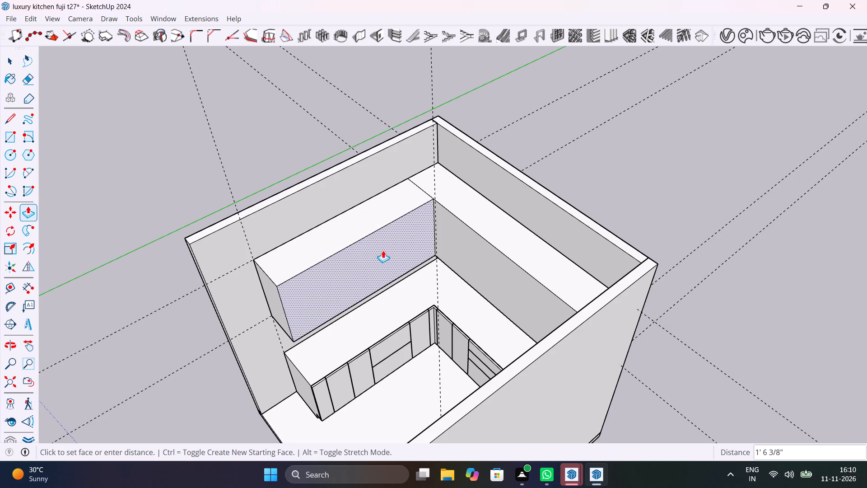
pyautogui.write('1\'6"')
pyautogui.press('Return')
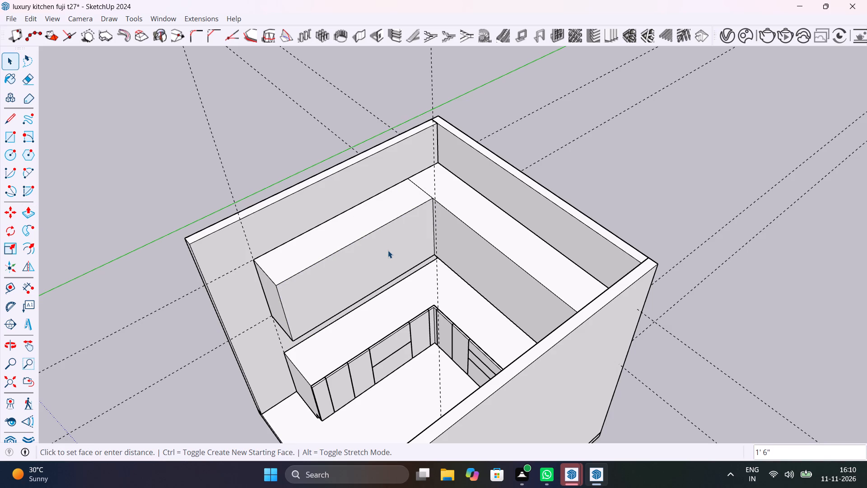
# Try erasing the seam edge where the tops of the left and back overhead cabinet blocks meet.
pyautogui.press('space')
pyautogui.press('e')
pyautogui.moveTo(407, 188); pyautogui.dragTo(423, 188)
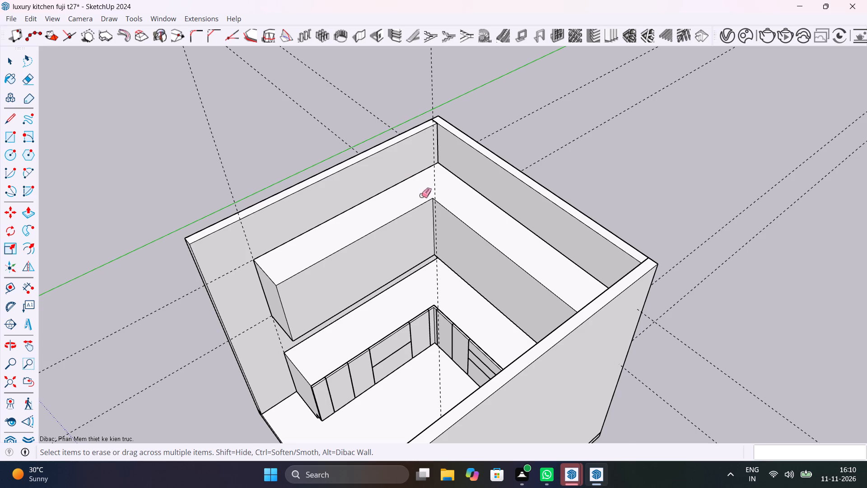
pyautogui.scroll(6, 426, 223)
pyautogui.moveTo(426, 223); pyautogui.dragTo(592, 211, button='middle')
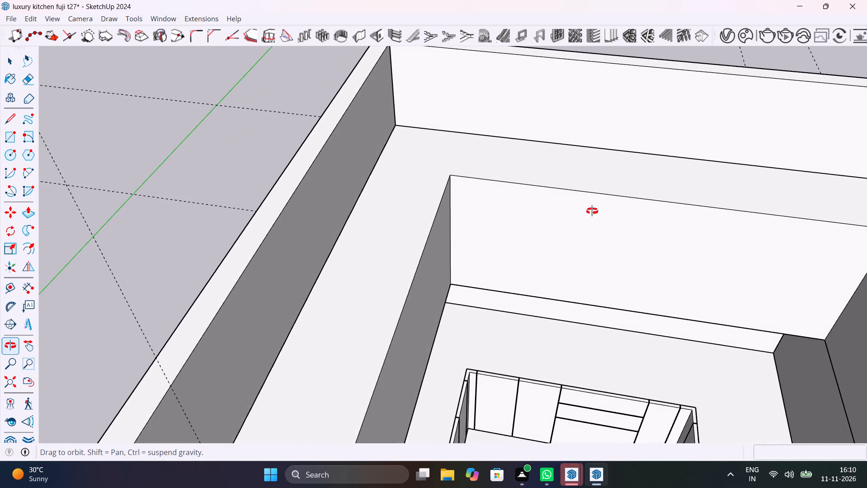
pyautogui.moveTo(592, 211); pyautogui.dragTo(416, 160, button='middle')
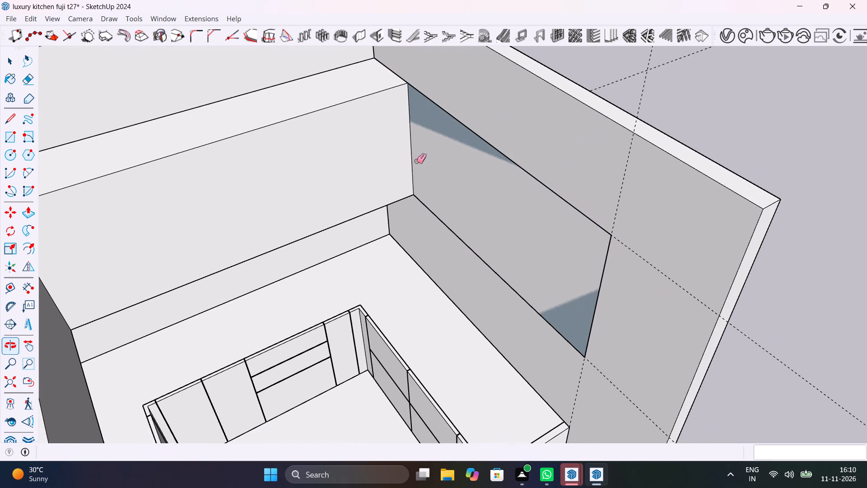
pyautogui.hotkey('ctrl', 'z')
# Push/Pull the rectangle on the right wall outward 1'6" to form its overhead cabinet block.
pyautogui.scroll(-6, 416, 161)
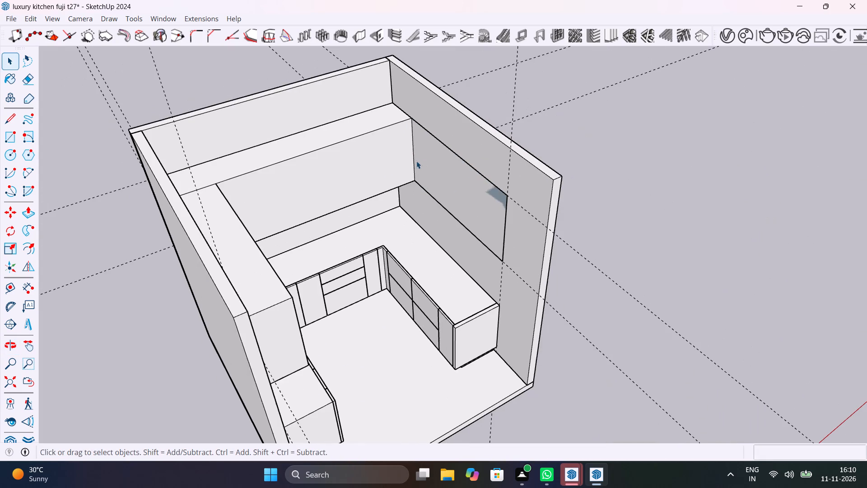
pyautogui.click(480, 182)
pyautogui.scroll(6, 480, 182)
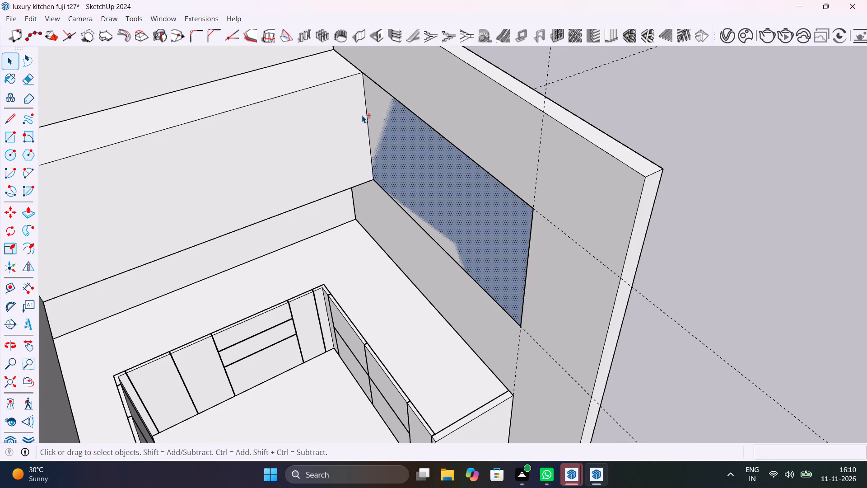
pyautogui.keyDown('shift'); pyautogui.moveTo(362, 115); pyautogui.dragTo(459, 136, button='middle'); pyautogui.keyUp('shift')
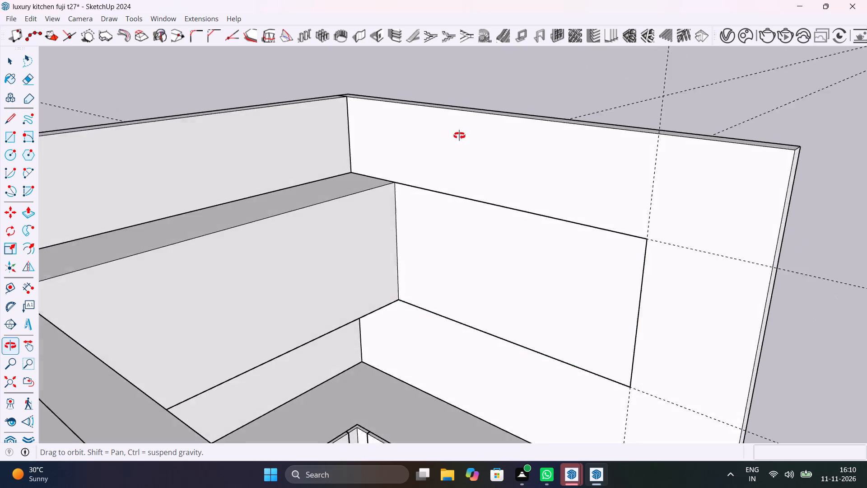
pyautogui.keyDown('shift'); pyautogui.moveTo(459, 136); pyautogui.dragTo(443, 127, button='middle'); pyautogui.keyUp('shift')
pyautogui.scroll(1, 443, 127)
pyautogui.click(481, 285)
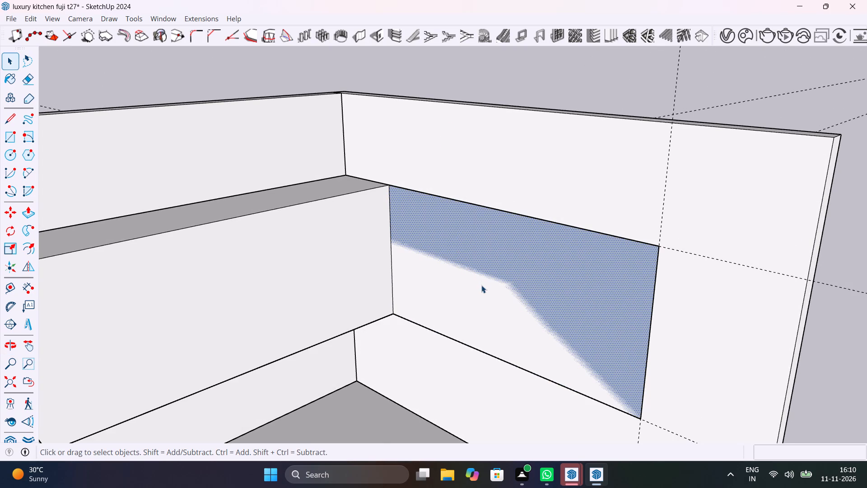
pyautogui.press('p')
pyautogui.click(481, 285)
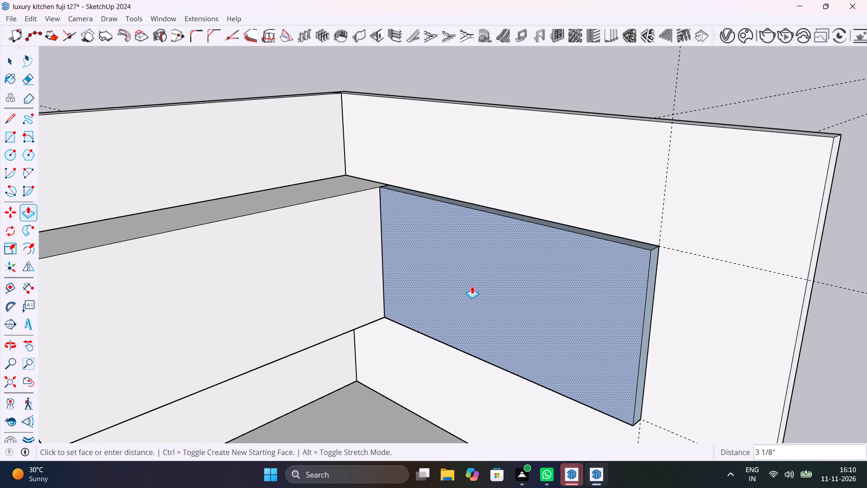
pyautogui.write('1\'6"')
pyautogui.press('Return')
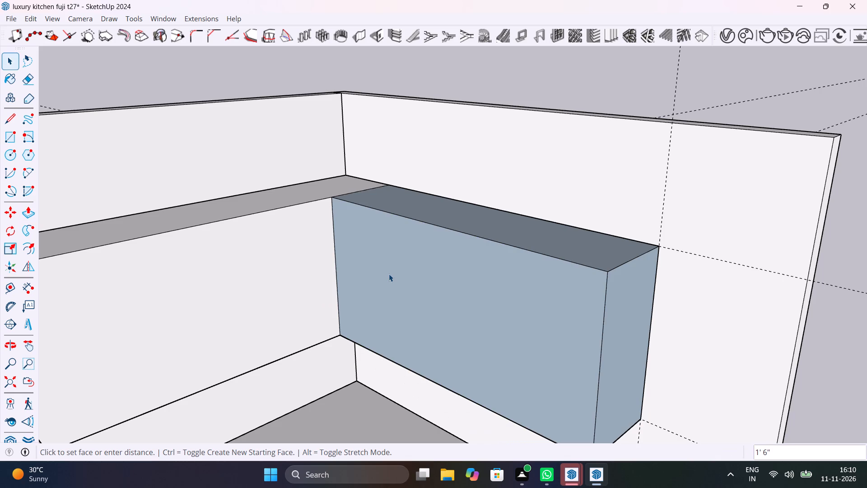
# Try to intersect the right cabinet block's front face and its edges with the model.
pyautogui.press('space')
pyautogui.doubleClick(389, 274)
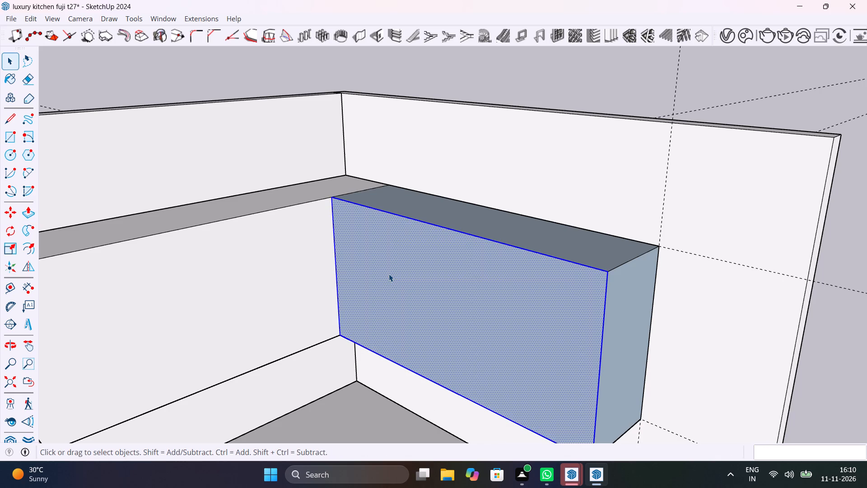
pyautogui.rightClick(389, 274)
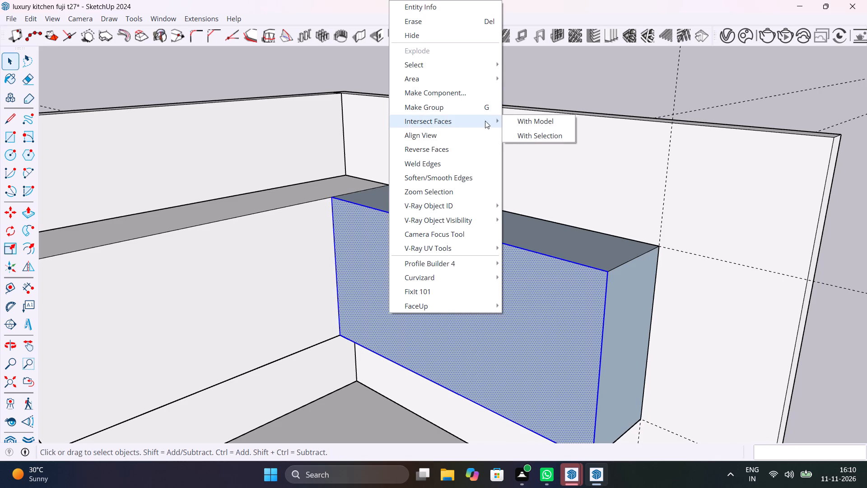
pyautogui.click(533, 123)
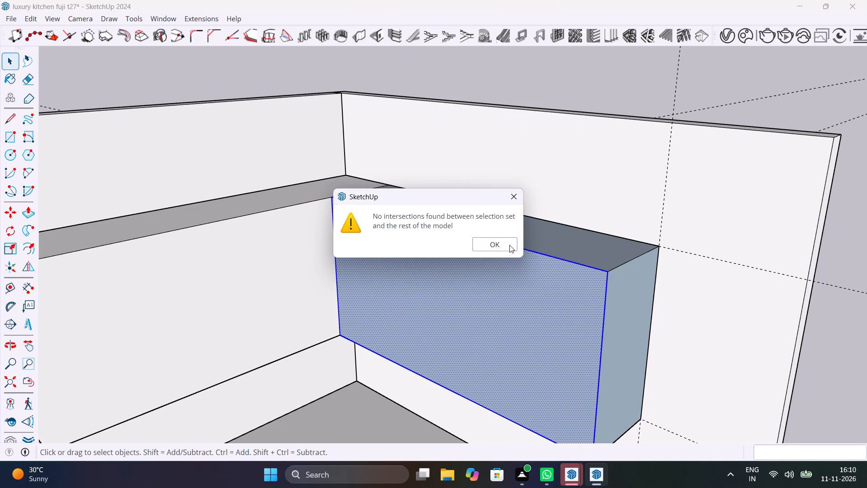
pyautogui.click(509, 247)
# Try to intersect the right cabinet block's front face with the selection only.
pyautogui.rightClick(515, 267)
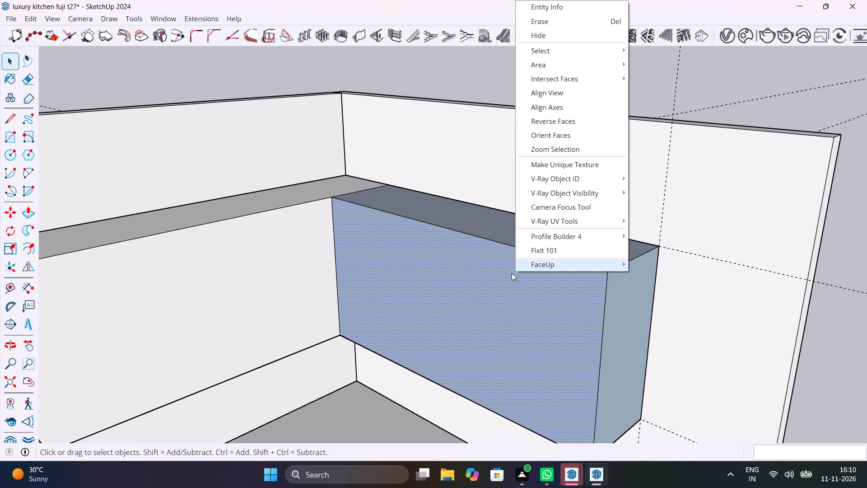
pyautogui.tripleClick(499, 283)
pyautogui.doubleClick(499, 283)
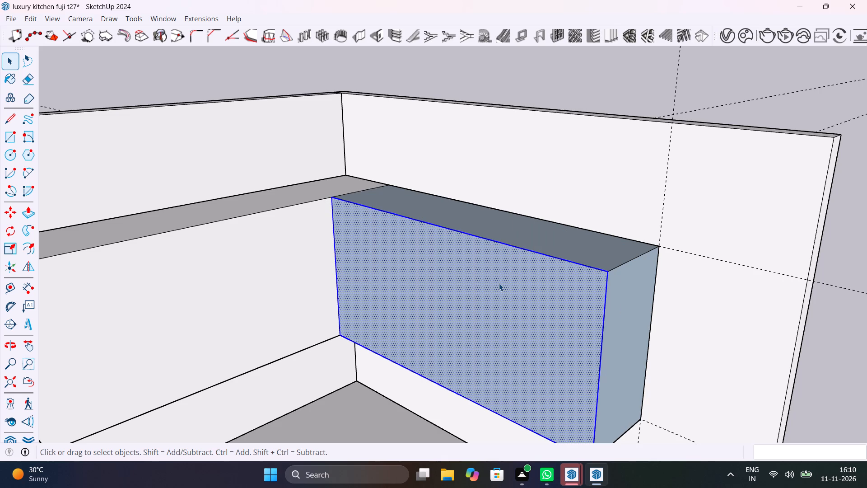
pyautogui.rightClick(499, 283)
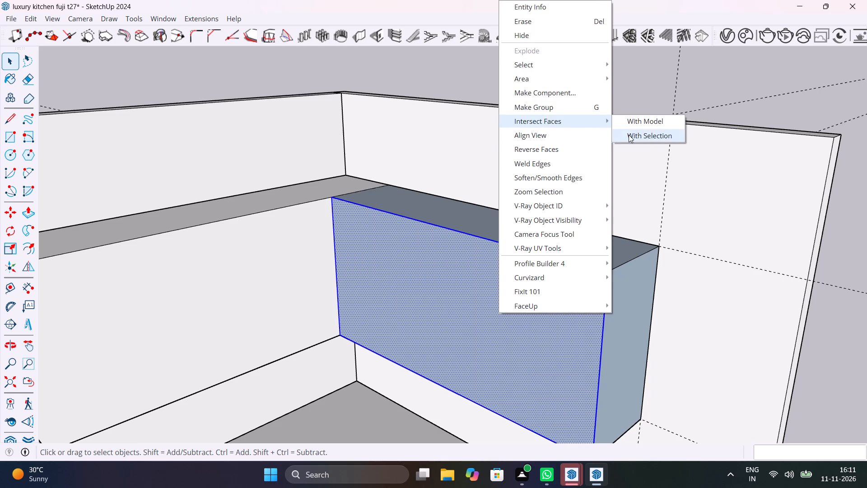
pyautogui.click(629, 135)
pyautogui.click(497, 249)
# Undo the overhead cabinet extrusions on all three walls and the rectangle on the right wall.
pyautogui.scroll(-6, 499, 247)
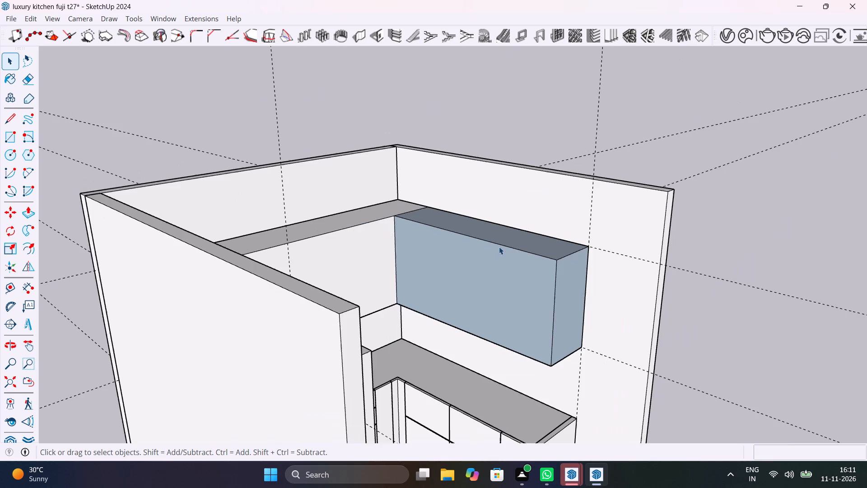
pyautogui.moveTo(507, 264); pyautogui.dragTo(438, 356, button='middle')
pyautogui.scroll(1, 438, 344)
pyautogui.click(568, 142)
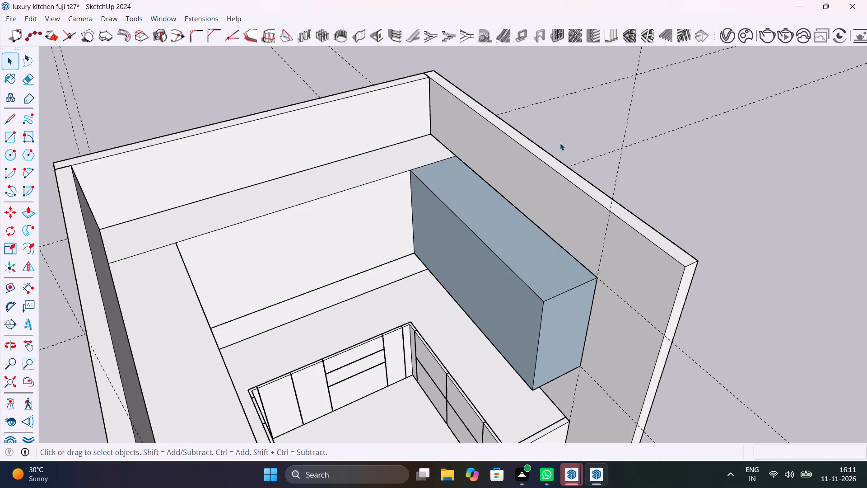
pyautogui.hotkey('ctrl', 'z')
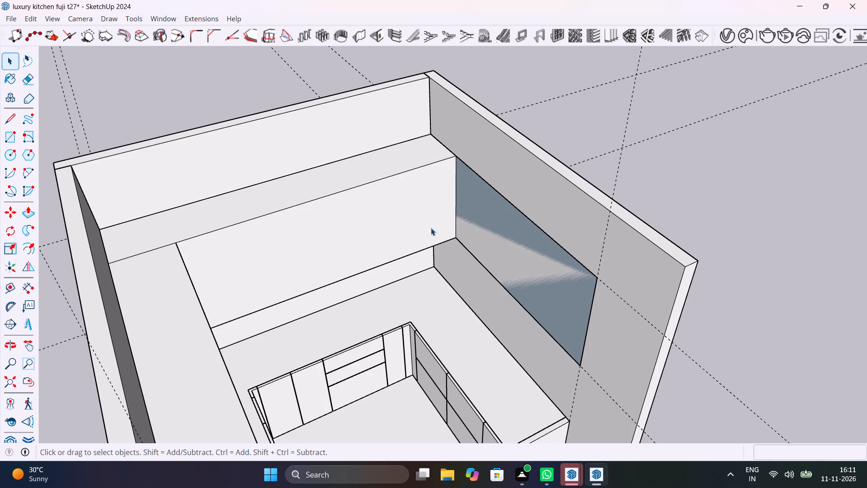
pyautogui.hotkey('ctrl', 'z')
pyautogui.hotkey('ctrl', 'z')
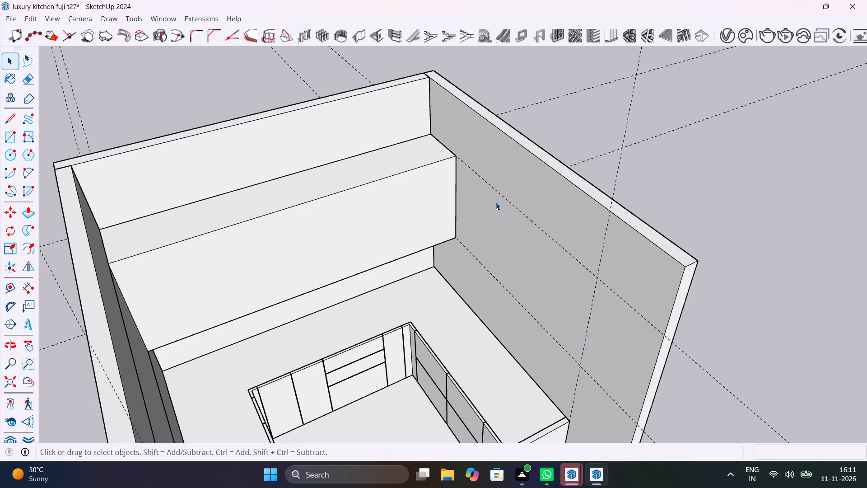
pyautogui.moveTo(490, 210); pyautogui.dragTo(301, 205, button='middle')
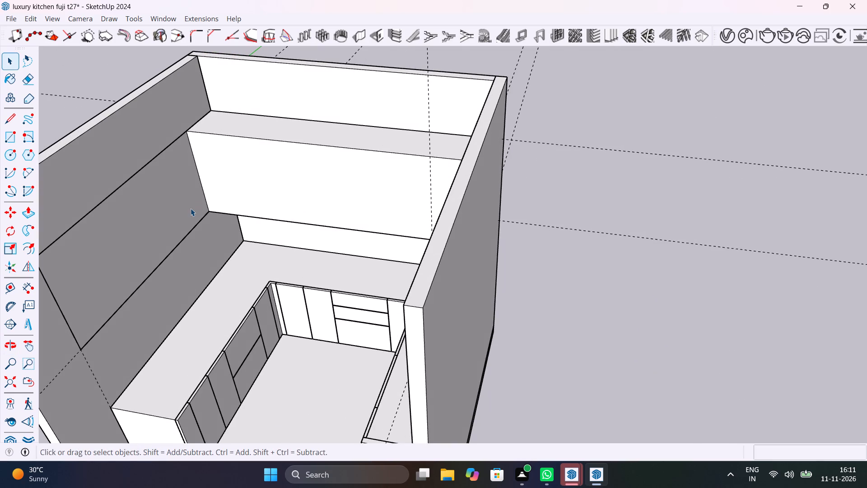
pyautogui.click(191, 208)
pyautogui.moveTo(195, 205); pyautogui.dragTo(288, 167, button='middle')
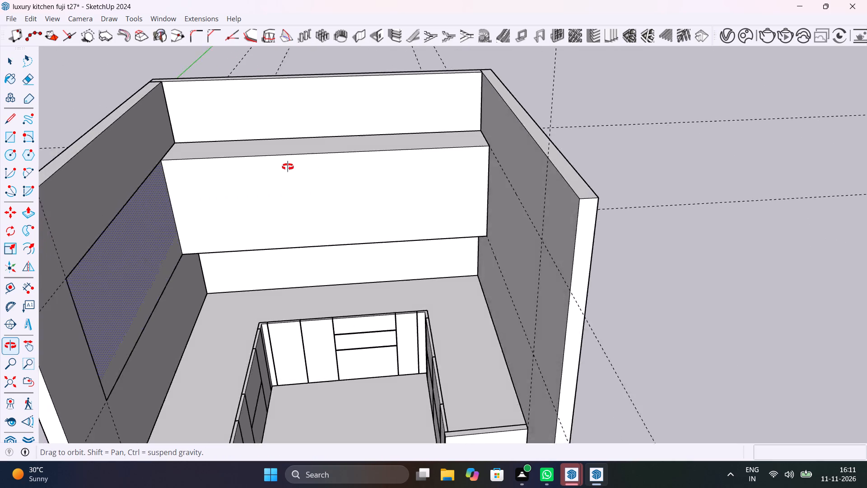
pyautogui.moveTo(288, 167); pyautogui.dragTo(328, 192, button='middle')
pyautogui.hotkey('ctrl', 'z')
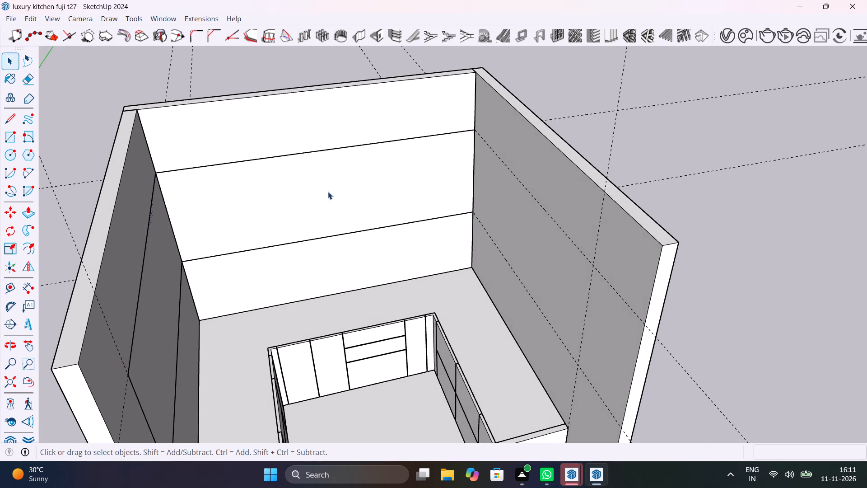
# Draw a rectangle on the right wall between the two horizontal guides, from the vertical guide to the back wall corner.
pyautogui.moveTo(515, 255); pyautogui.dragTo(578, 222, button='middle')
pyautogui.press('r')
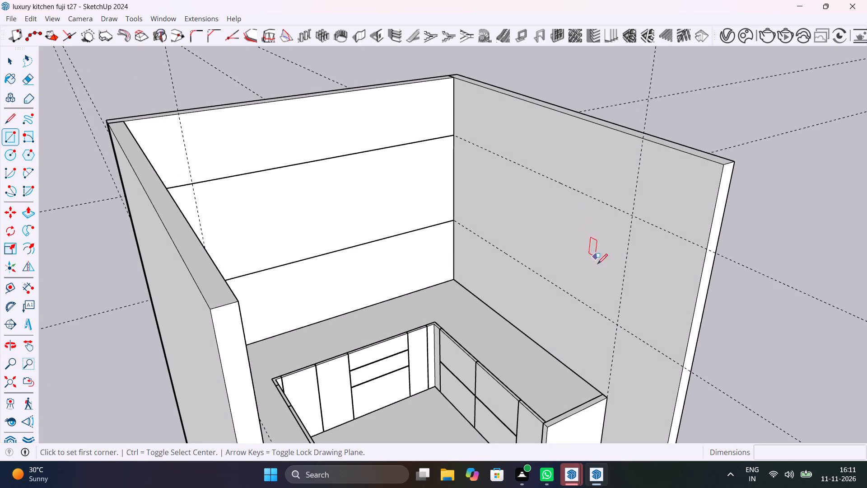
pyautogui.click(620, 327)
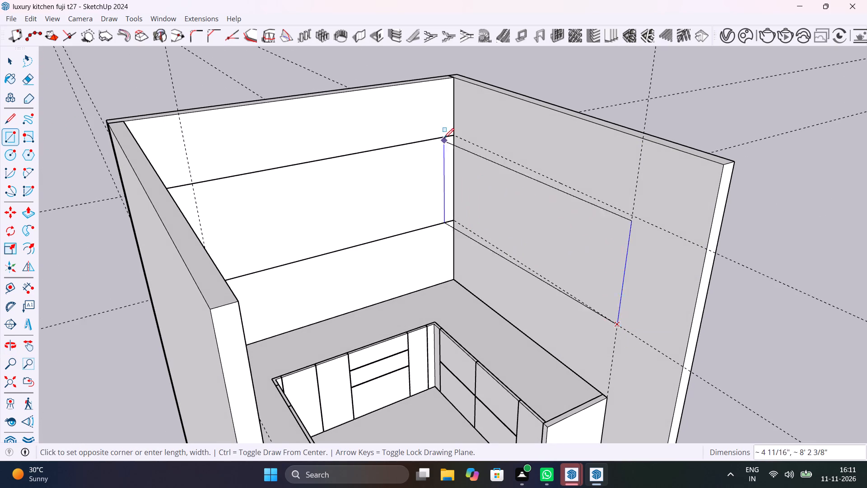
pyautogui.click(450, 134)
pyautogui.press('space')
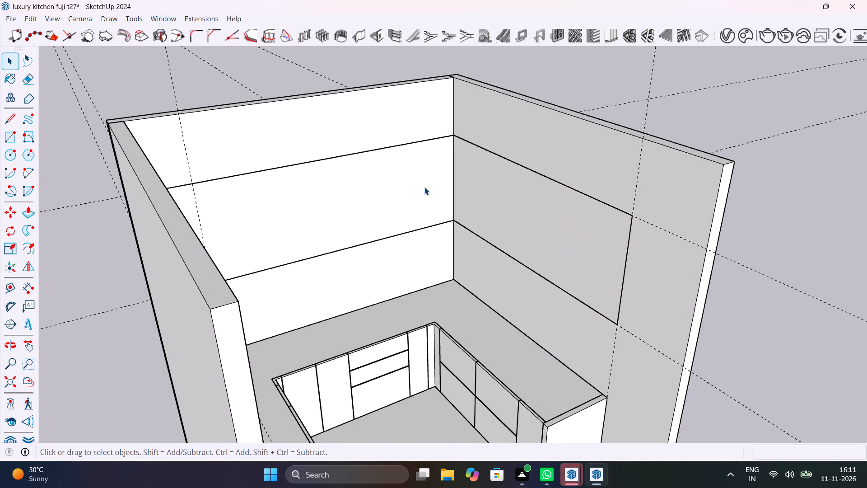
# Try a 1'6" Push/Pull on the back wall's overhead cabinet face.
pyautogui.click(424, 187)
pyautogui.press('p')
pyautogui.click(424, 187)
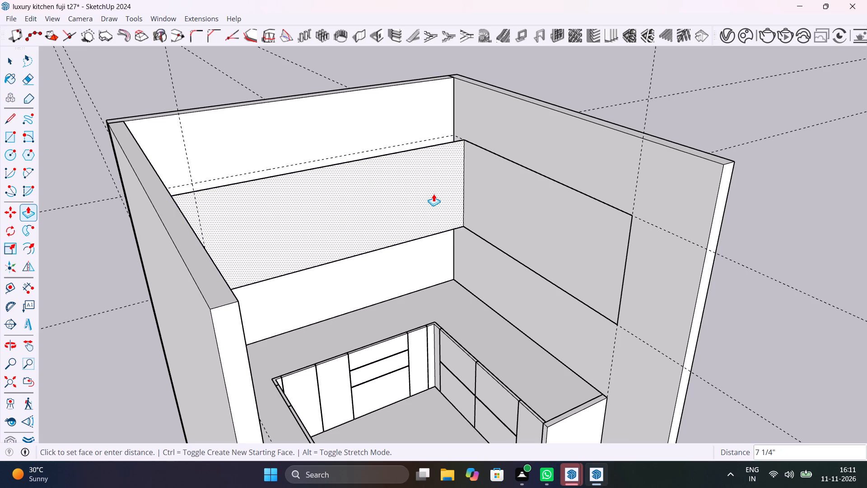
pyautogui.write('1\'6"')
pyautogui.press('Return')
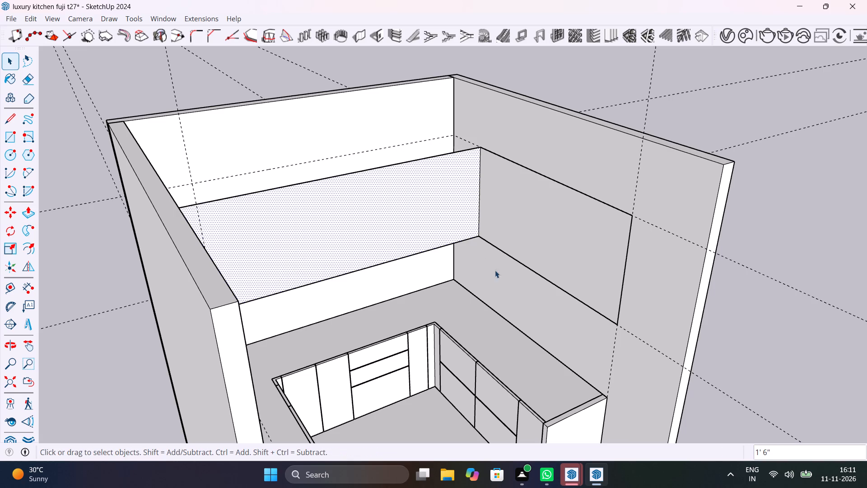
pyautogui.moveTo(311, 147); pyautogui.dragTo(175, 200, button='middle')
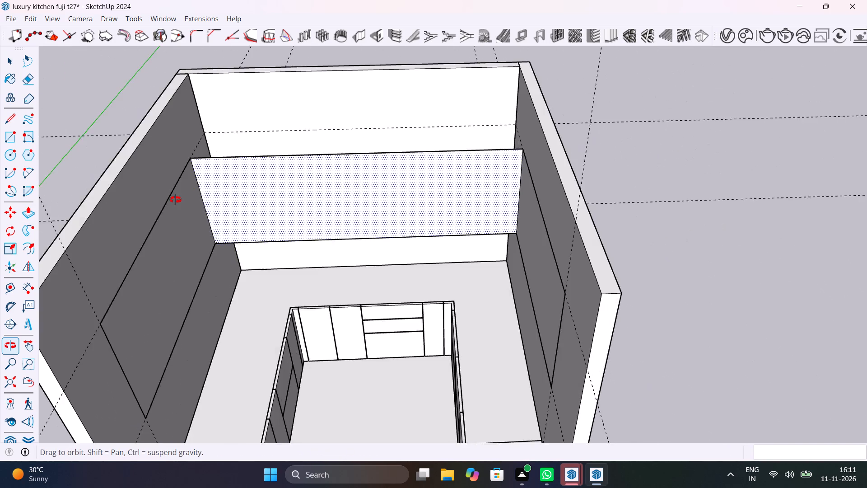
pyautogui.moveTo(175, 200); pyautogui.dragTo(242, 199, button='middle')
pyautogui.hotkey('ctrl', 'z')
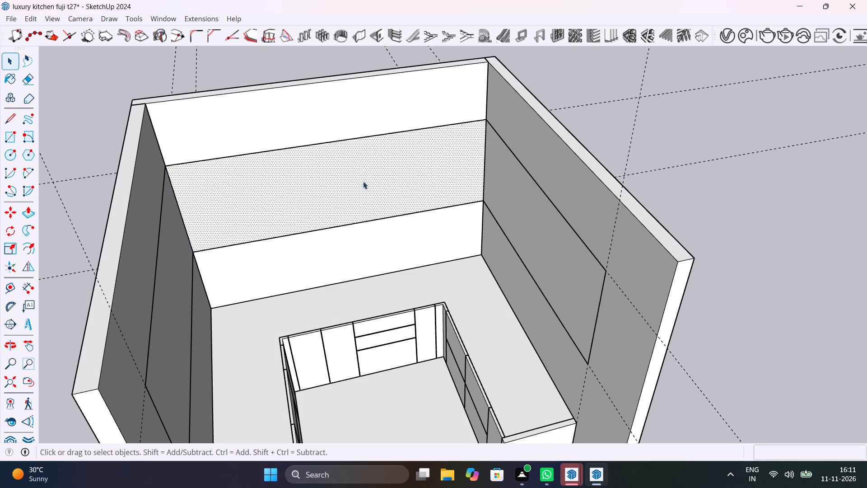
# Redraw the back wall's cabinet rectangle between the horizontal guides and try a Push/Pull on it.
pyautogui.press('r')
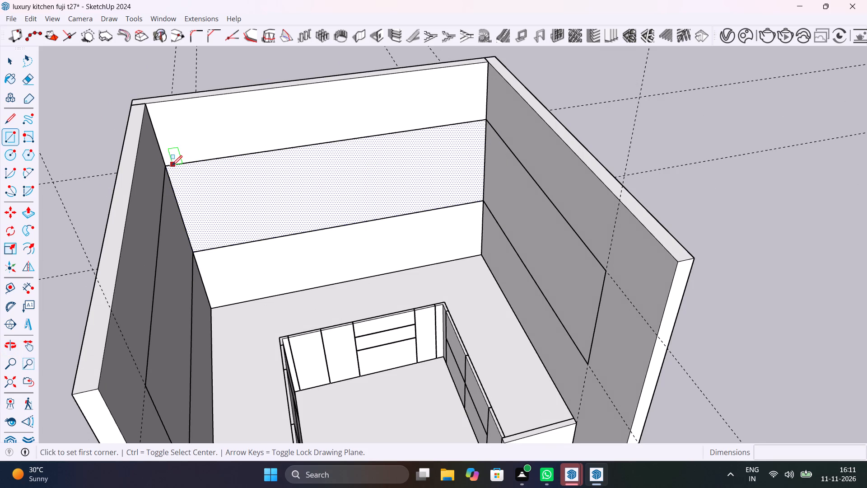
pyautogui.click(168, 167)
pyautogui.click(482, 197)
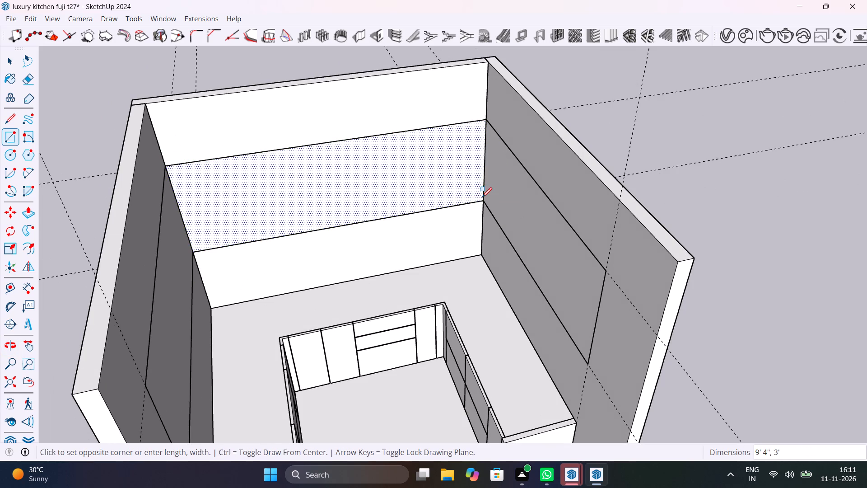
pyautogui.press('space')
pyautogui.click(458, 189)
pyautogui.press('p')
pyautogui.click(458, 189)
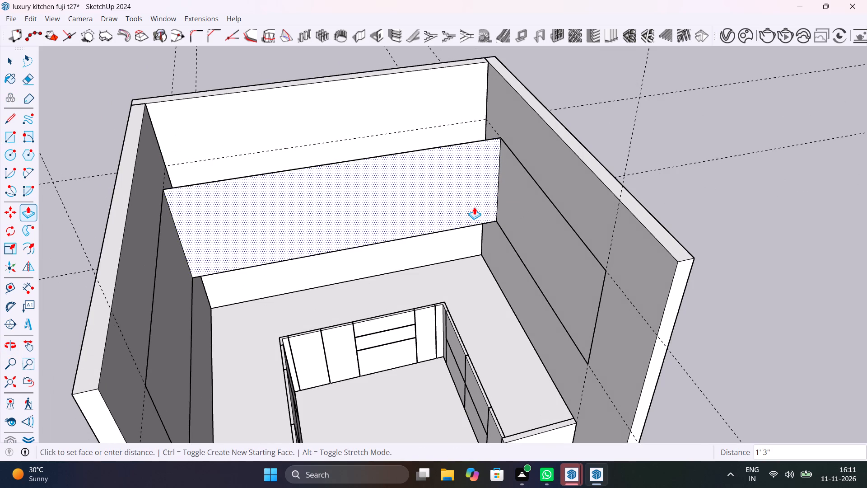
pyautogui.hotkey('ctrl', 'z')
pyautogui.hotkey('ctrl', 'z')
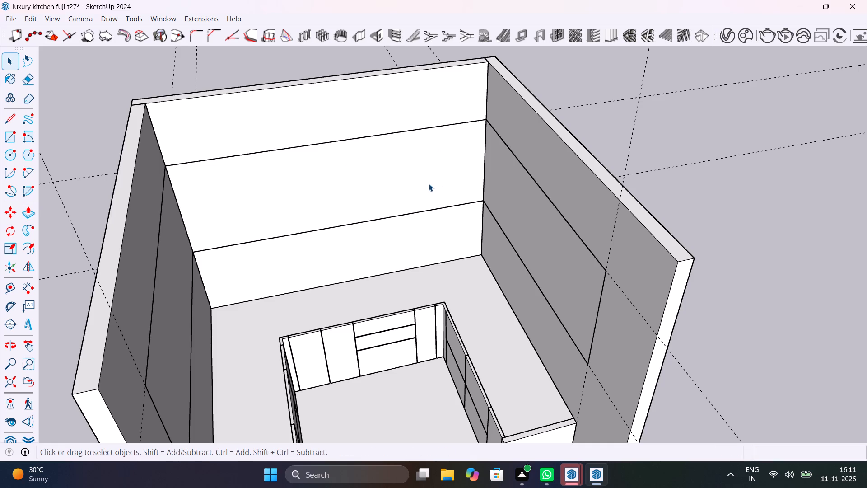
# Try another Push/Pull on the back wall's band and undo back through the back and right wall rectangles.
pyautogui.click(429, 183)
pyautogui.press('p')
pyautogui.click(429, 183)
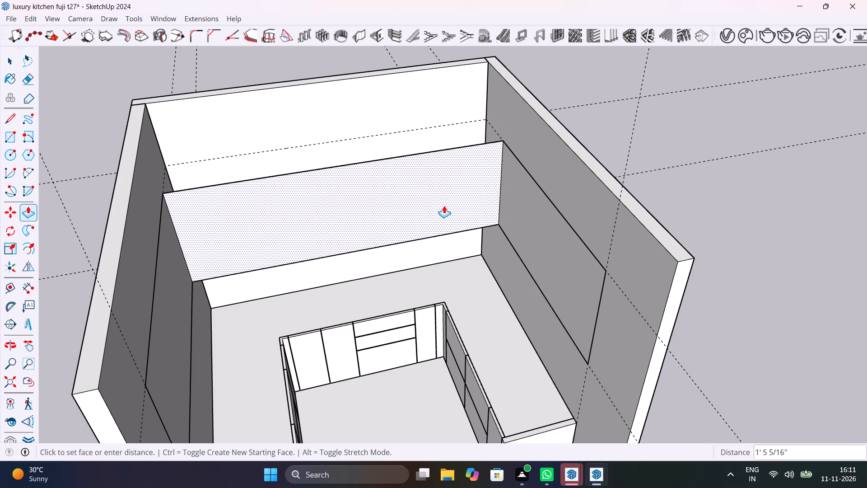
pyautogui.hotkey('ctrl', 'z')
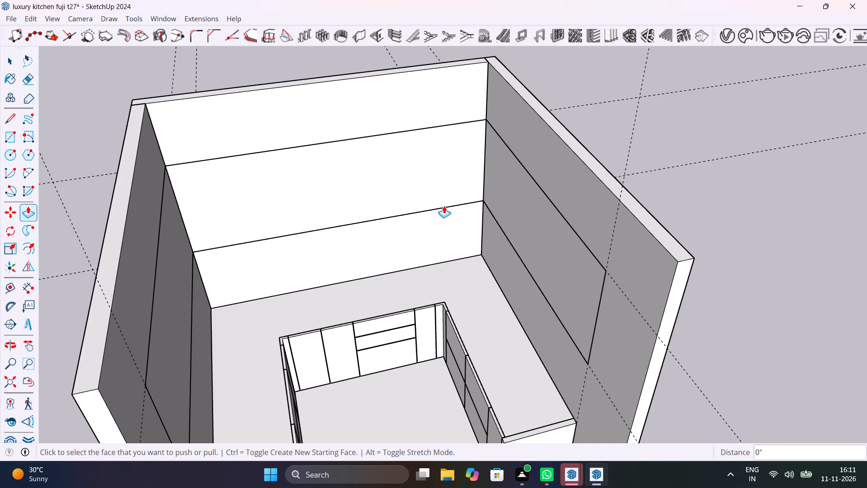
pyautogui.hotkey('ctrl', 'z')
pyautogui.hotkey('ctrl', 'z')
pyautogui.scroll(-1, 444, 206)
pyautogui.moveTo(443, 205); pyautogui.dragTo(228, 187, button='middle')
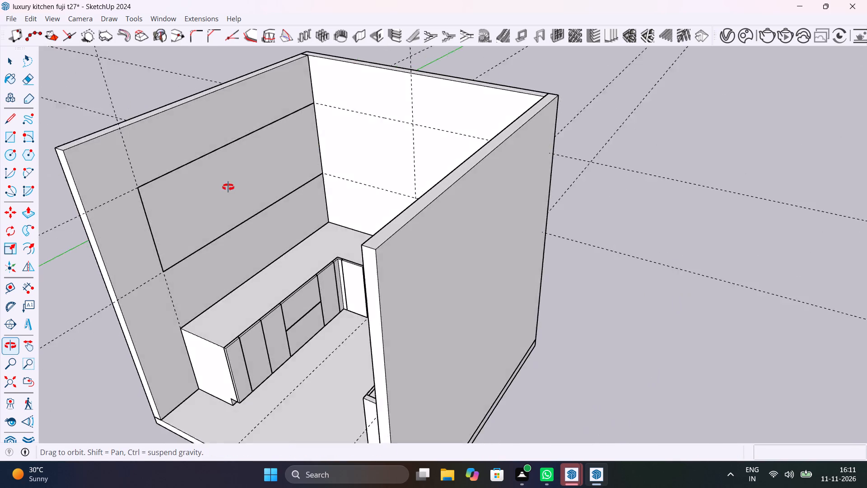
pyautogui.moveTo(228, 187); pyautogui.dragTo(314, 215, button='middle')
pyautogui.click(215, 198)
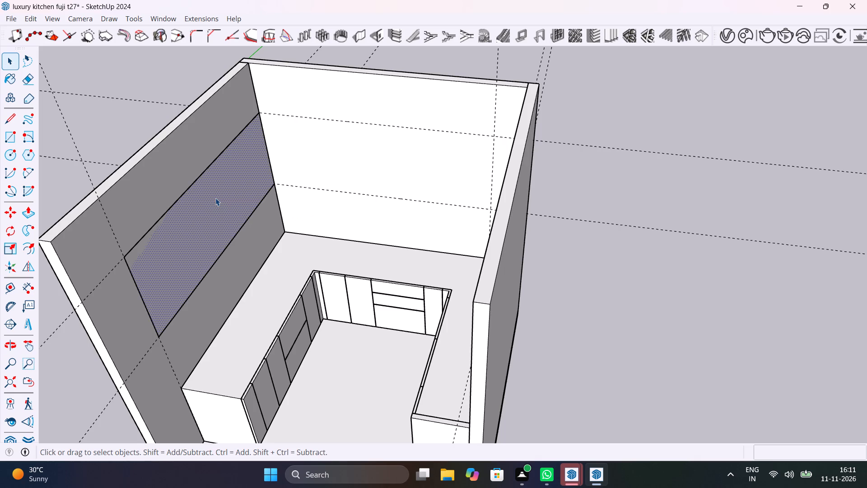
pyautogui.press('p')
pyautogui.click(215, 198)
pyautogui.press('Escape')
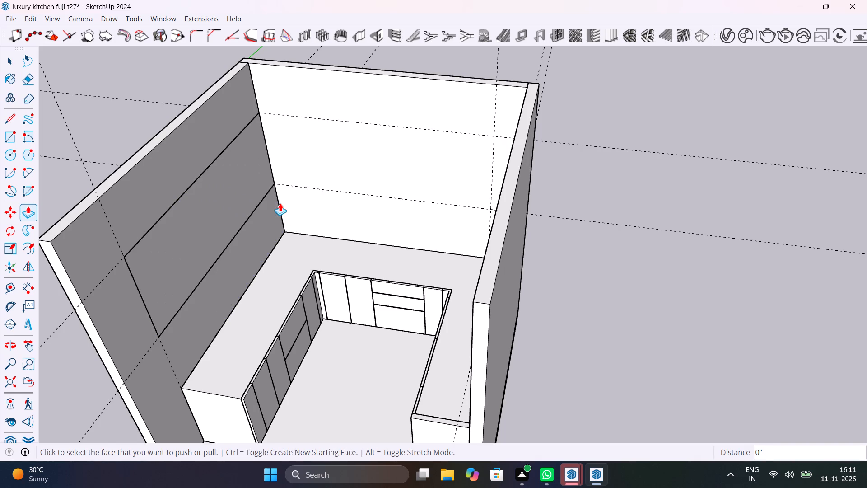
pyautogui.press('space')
# Draw a 9'4" by 3' rectangle across the back wall between the two horizontal guides, from corner to corner.
pyautogui.press('r')
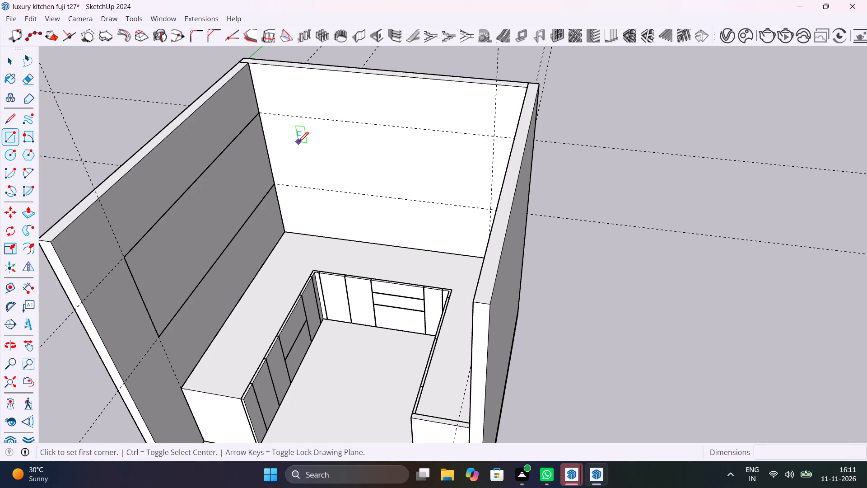
pyautogui.click(259, 116)
pyautogui.moveTo(457, 199); pyautogui.dragTo(585, 189, button='middle')
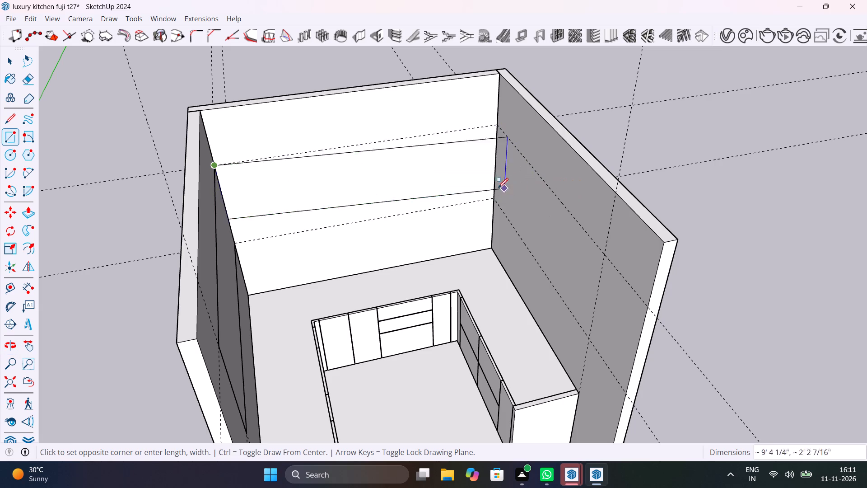
pyautogui.click(492, 198)
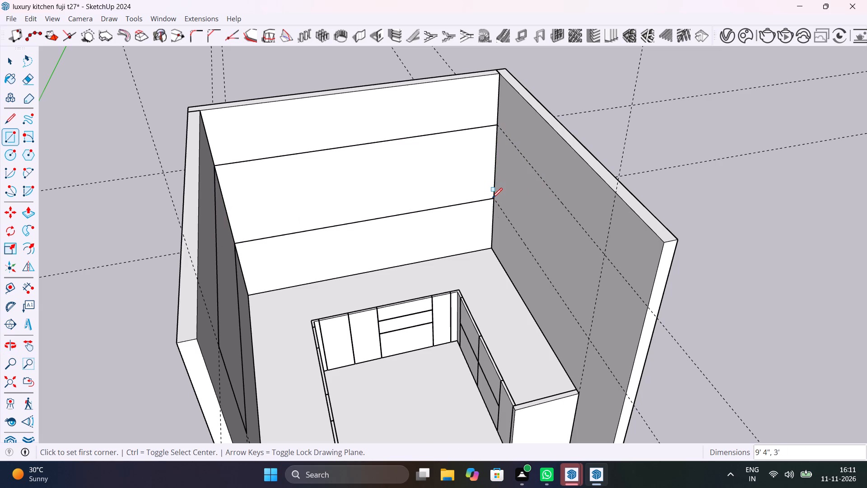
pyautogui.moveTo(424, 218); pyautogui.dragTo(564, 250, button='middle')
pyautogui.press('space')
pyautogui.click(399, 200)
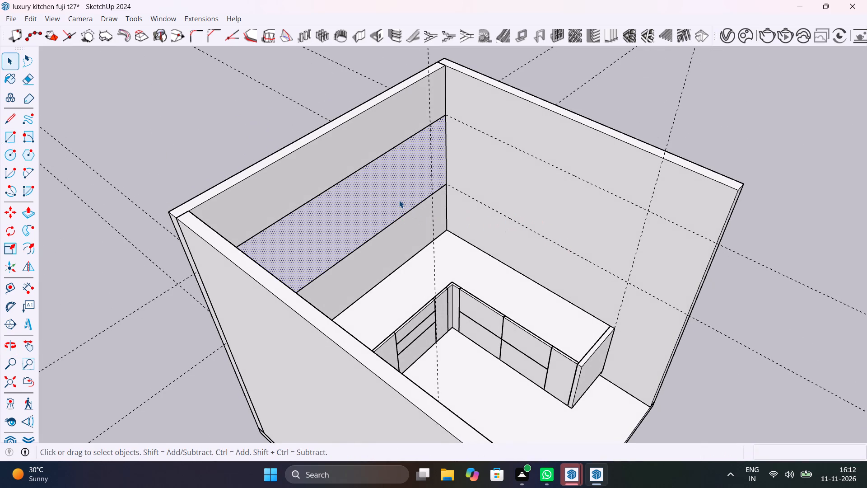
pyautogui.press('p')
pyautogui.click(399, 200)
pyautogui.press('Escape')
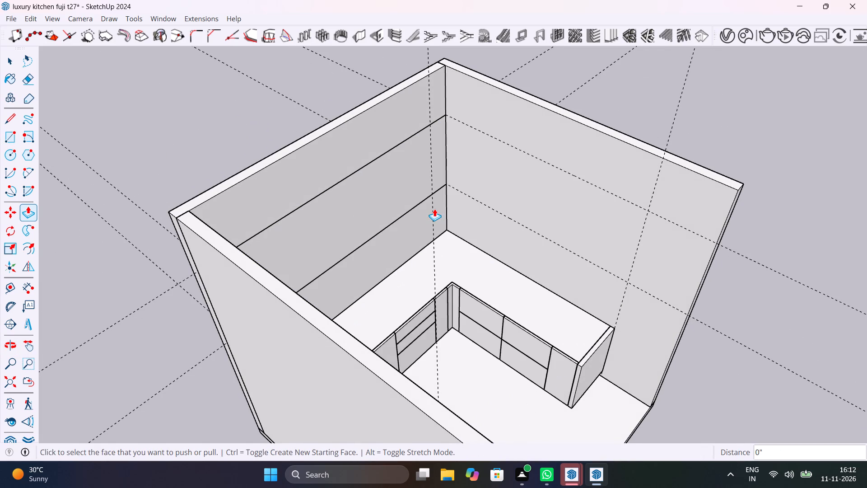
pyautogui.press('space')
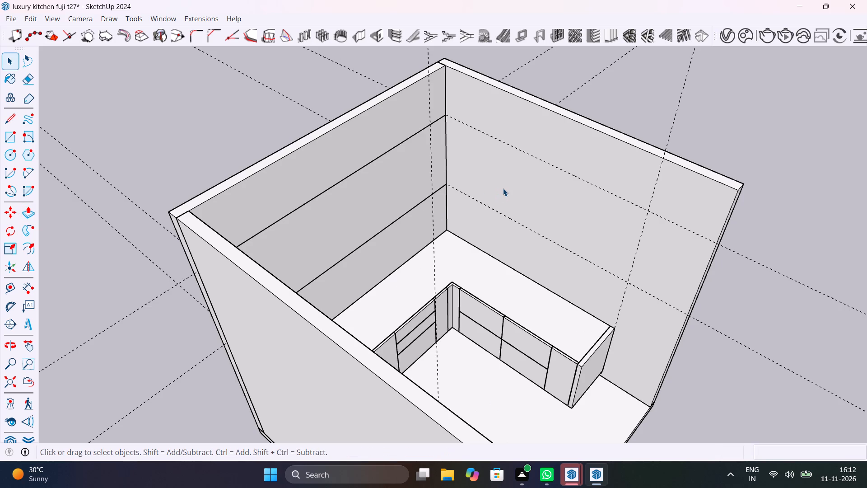
# Draw a rectangle on the right wall between the two horizontal guides, from the back corner to the vertical guide.
pyautogui.press('r')
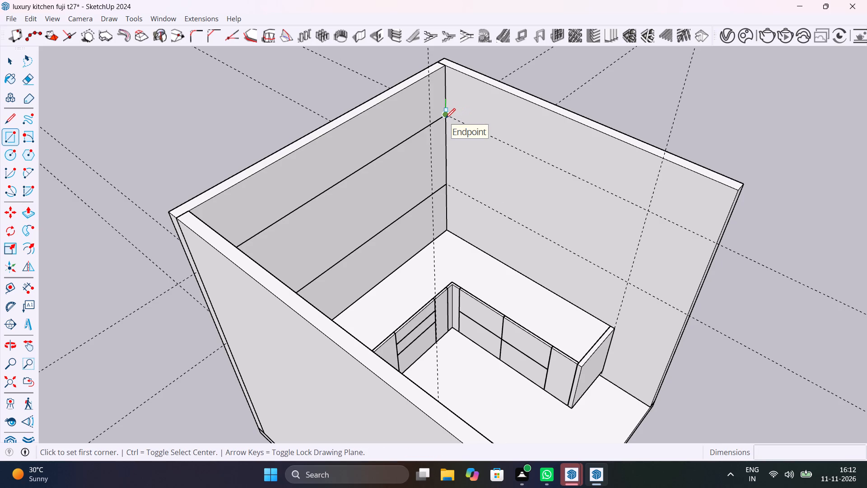
pyautogui.click(445, 118)
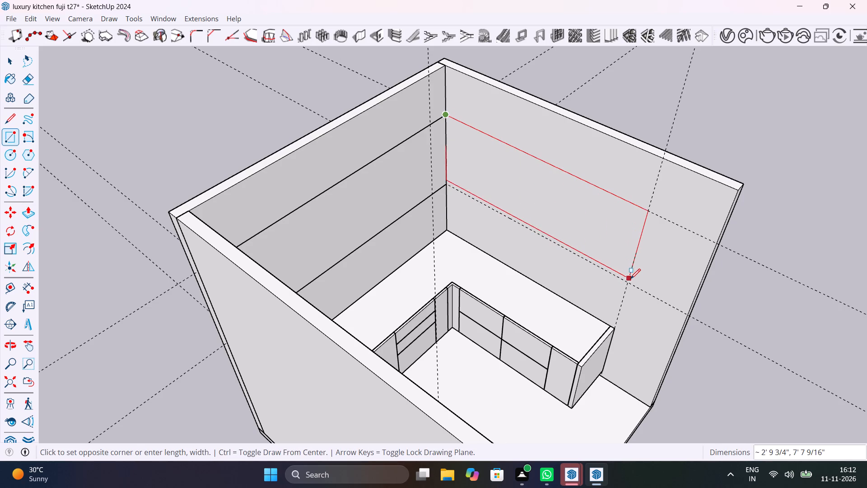
pyautogui.click(628, 282)
# Push/Pull the right wall's cabinet face out 1'6" into the room.
pyautogui.press('space')
pyautogui.click(563, 229)
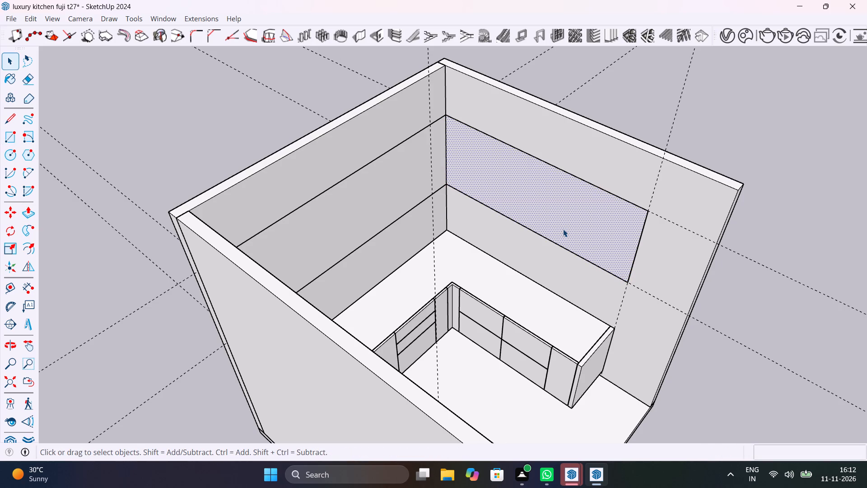
pyautogui.press('p')
pyautogui.click(563, 229)
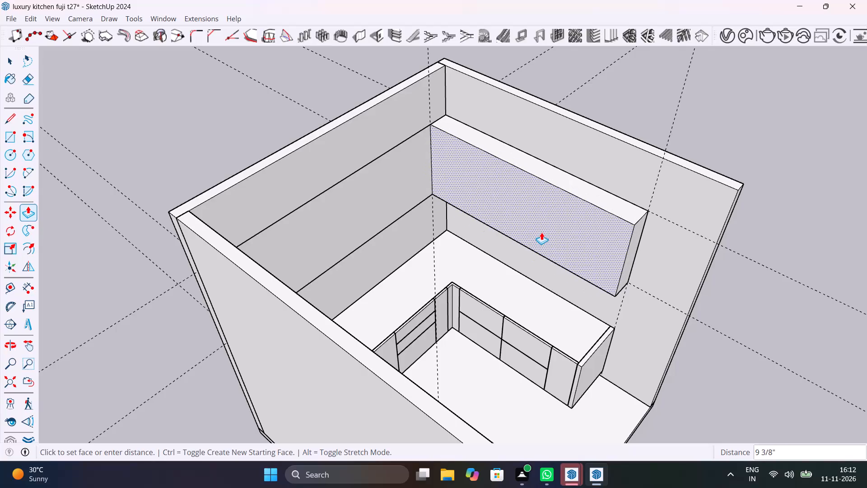
pyautogui.press('1')
pyautogui.write('\'6"')
pyautogui.press('Return')
# Push/Pull the back wall's cabinet face out 1'6" into the room.
pyautogui.moveTo(486, 261); pyautogui.dragTo(426, 249, button='middle')
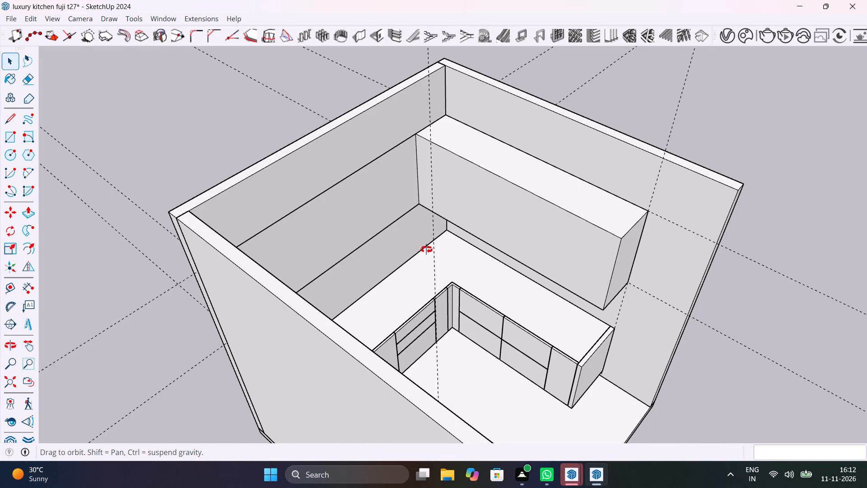
pyautogui.moveTo(426, 249); pyautogui.dragTo(368, 247, button='middle')
pyautogui.click(362, 194)
pyautogui.press('p')
pyautogui.click(362, 194)
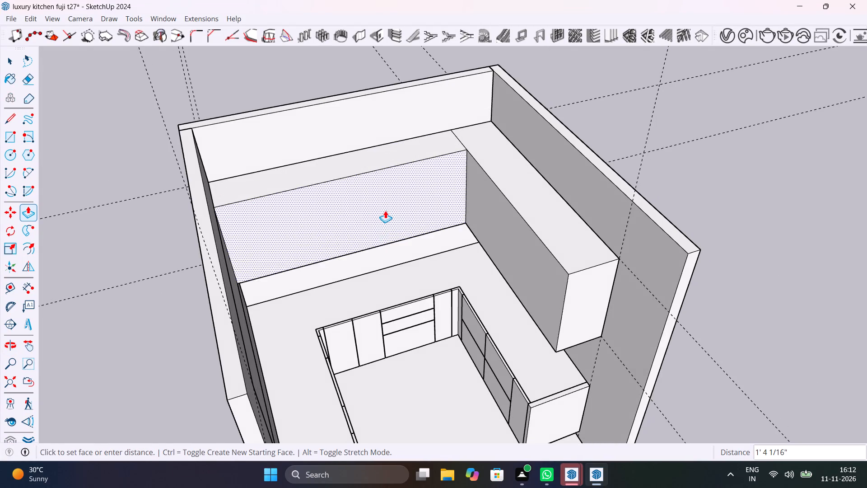
pyautogui.write('1\'6"')
pyautogui.press('Return')
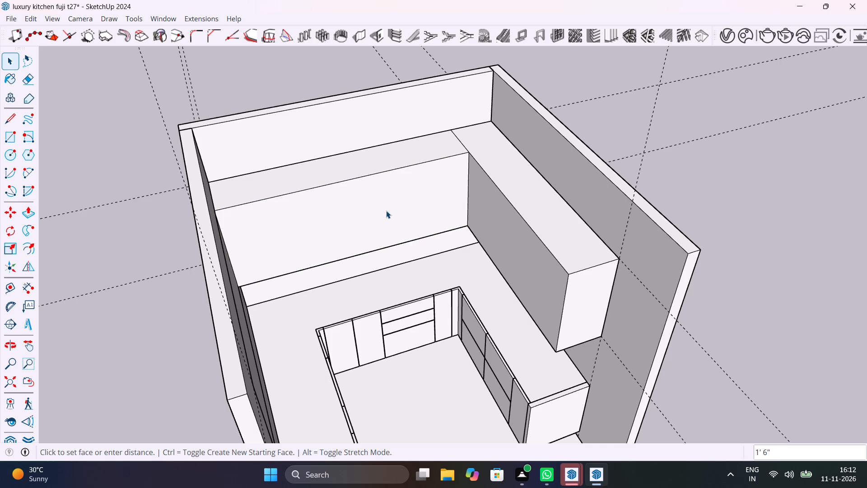
# Push/Pull the left wall's cabinet face out 1'6" into the room.
pyautogui.moveTo(406, 212); pyautogui.dragTo(219, 222, button='middle')
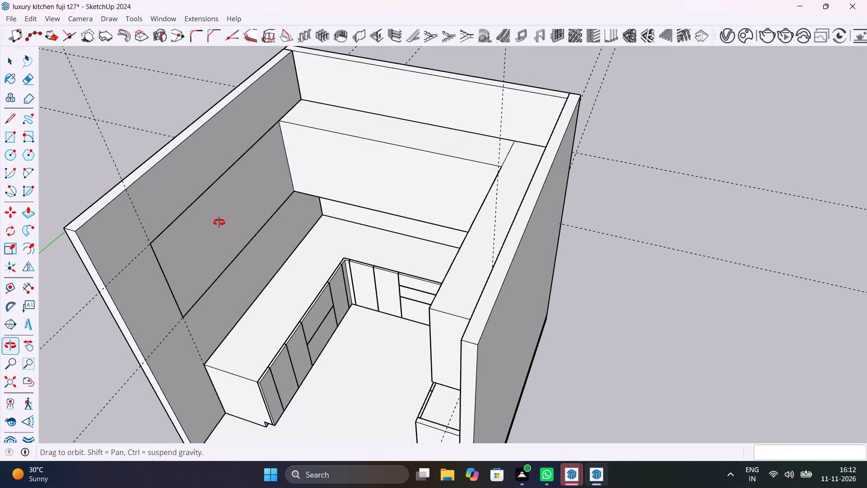
pyautogui.moveTo(219, 222); pyautogui.dragTo(256, 273, button='middle')
pyautogui.click(359, 233)
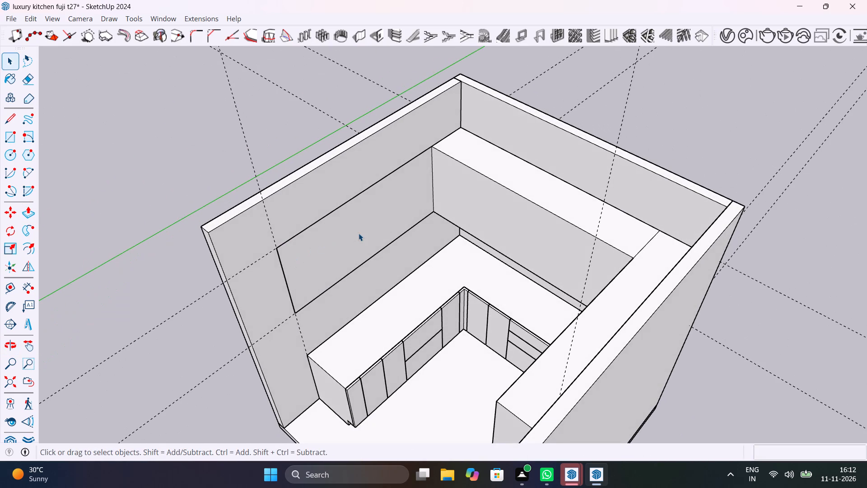
pyautogui.click(358, 233)
pyautogui.scroll(4, 359, 235)
pyautogui.click(348, 238)
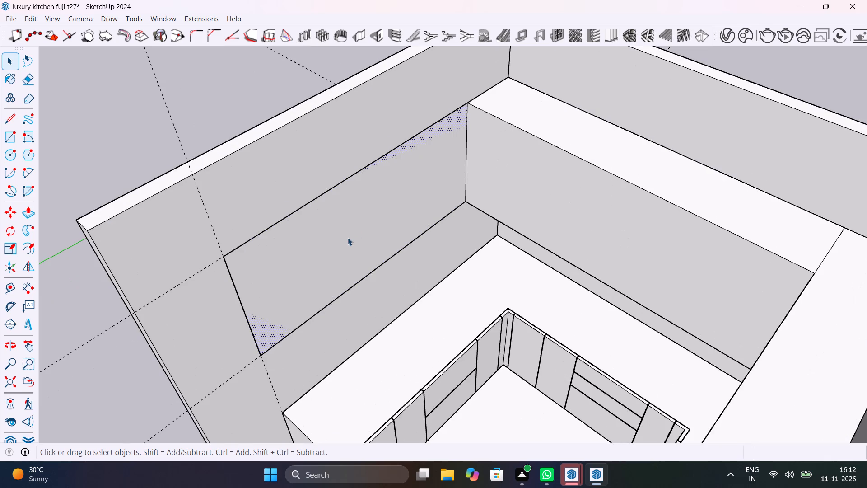
pyautogui.press('p')
pyautogui.click(348, 238)
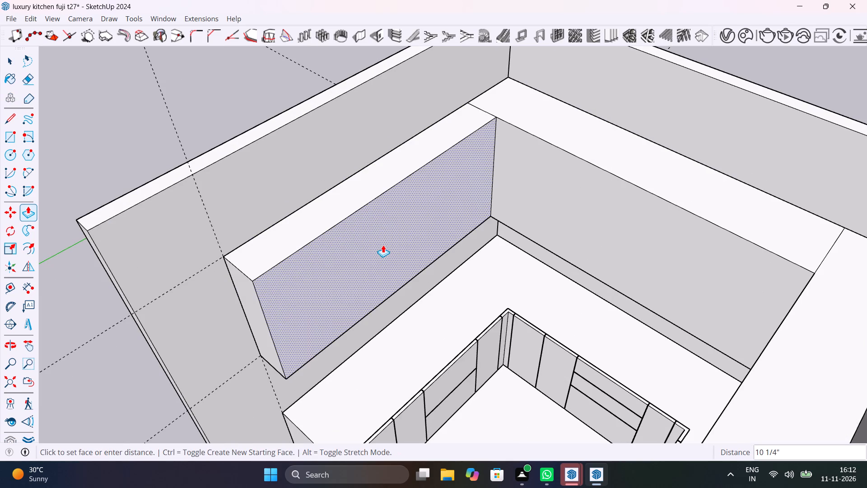
pyautogui.write("1'")
pyautogui.write('6"')
pyautogui.press('Return')
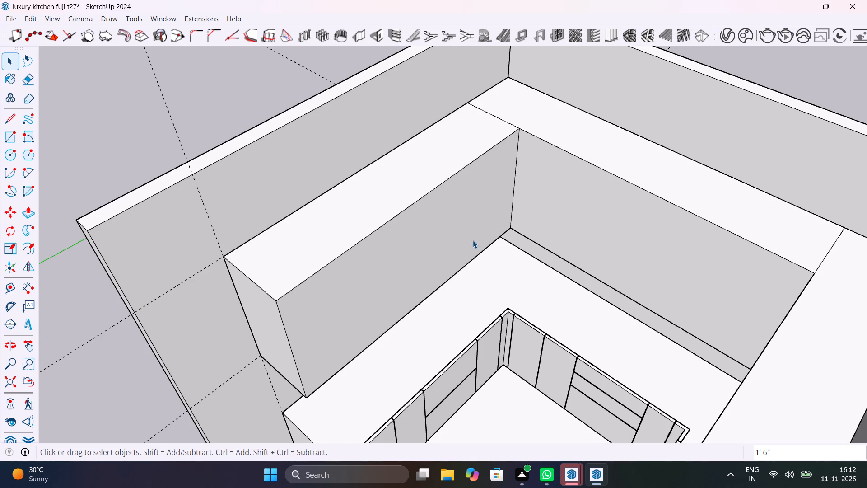
# Erase the two seam edges on top of the overhead cabinets where the side blocks meet the back block.
pyautogui.scroll(1, 475, 230)
pyautogui.scroll(-4, 475, 229)
pyautogui.keyDown('shift'); pyautogui.moveTo(486, 248); pyautogui.dragTo(564, 296, button='middle'); pyautogui.keyUp('shift')
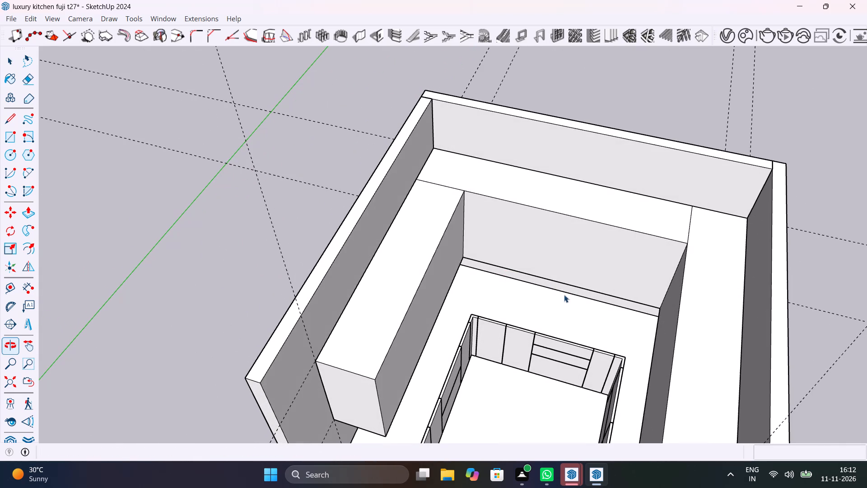
pyautogui.press('e')
pyautogui.moveTo(447, 183); pyautogui.dragTo(442, 196)
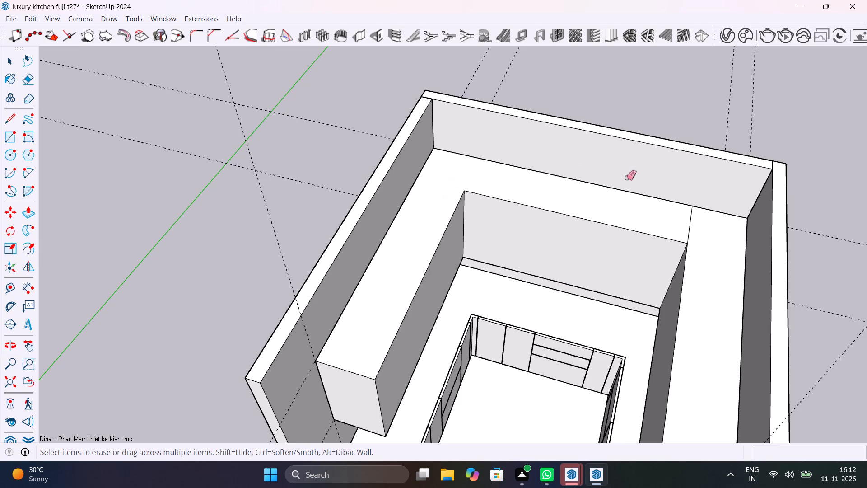
pyautogui.moveTo(681, 205); pyautogui.dragTo(698, 219)
# Select all connected geometry of the U-shaped overhead cabinet block and make it a group.
pyautogui.moveTo(632, 214); pyautogui.dragTo(676, 148, button='middle')
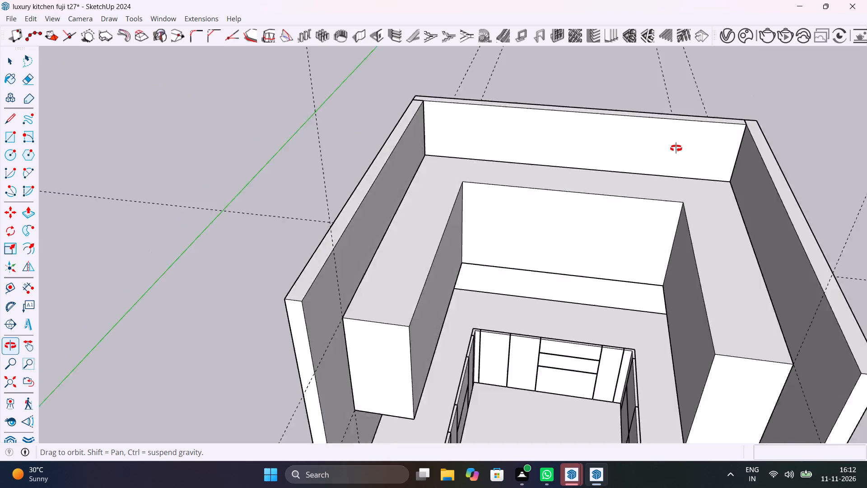
pyautogui.moveTo(676, 148); pyautogui.dragTo(736, 130, button='middle')
pyautogui.scroll(1, 736, 130)
pyautogui.press('space')
pyautogui.tripleClick(729, 233)
pyautogui.rightClick(729, 233)
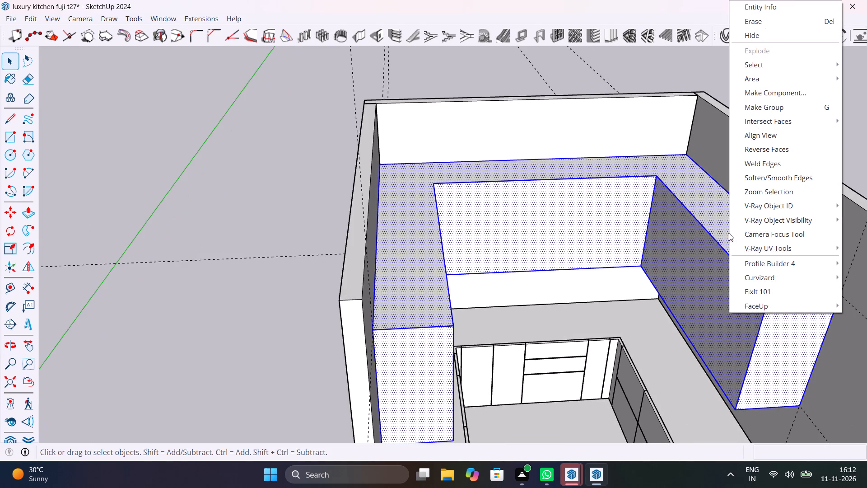
pyautogui.click(765, 106)
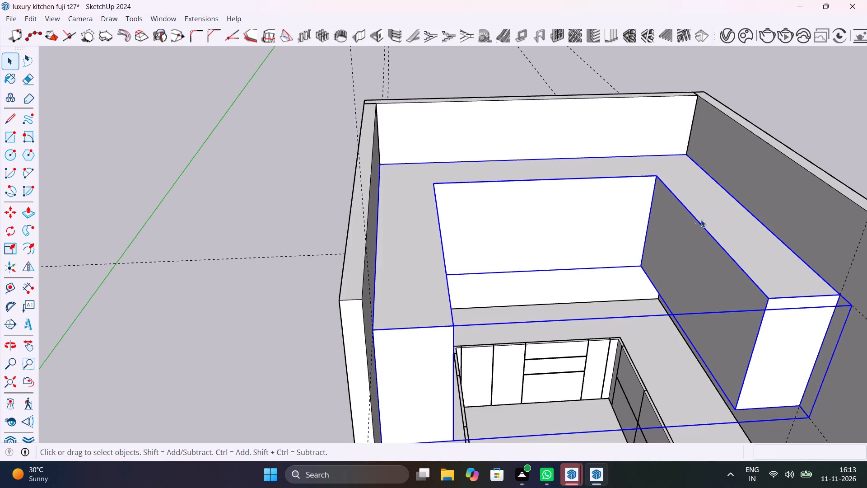
pyautogui.moveTo(722, 256); pyautogui.dragTo(522, 258, button='middle')
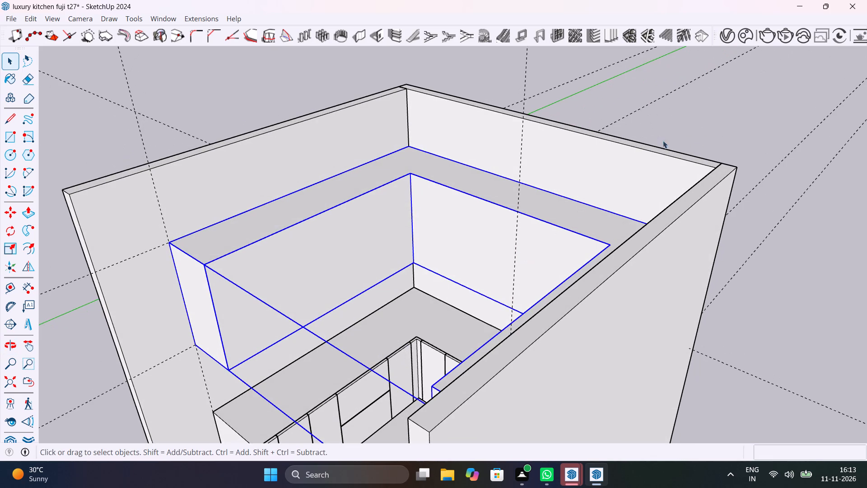
pyautogui.click(683, 131)
pyautogui.scroll(4, 224, 292)
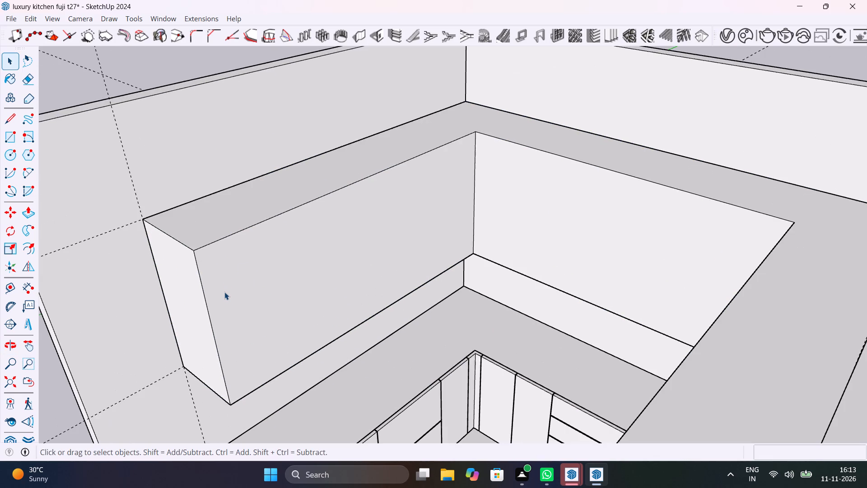
# Draw a rectangle covering the full front face of the left wall's overhead cabinet, from its outer top corner to the inner bottom corner.
pyautogui.moveTo(277, 336); pyautogui.dragTo(355, 333, button='middle')
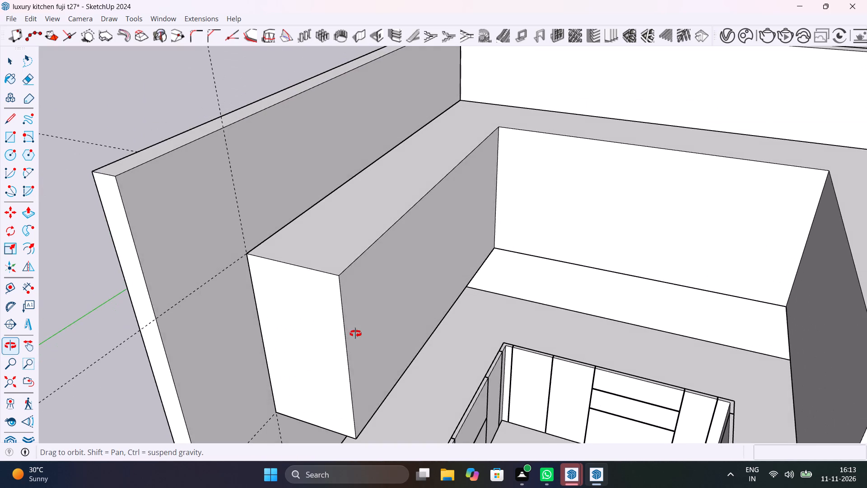
pyautogui.moveTo(355, 333); pyautogui.dragTo(257, 346, button='middle')
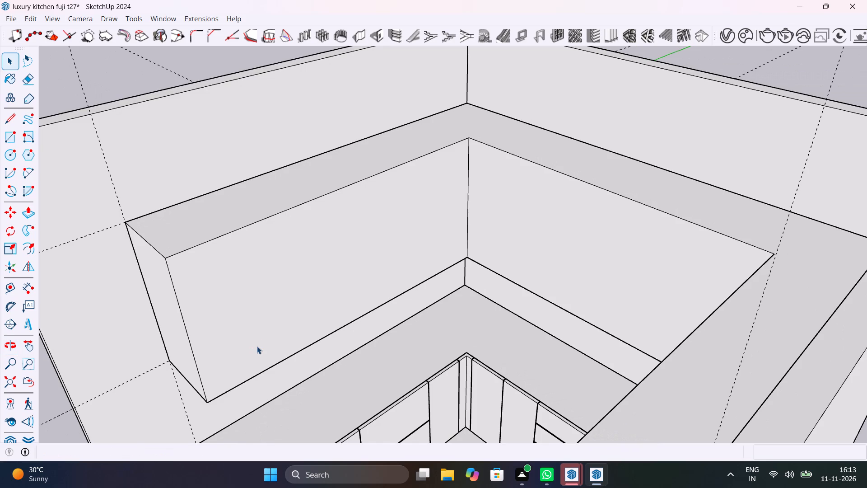
pyautogui.press('r')
pyautogui.click(164, 261)
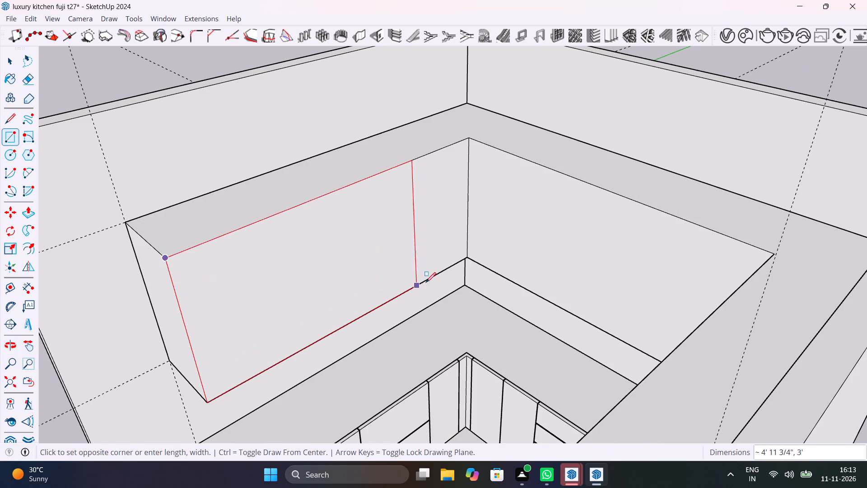
pyautogui.click(470, 256)
pyautogui.press('space')
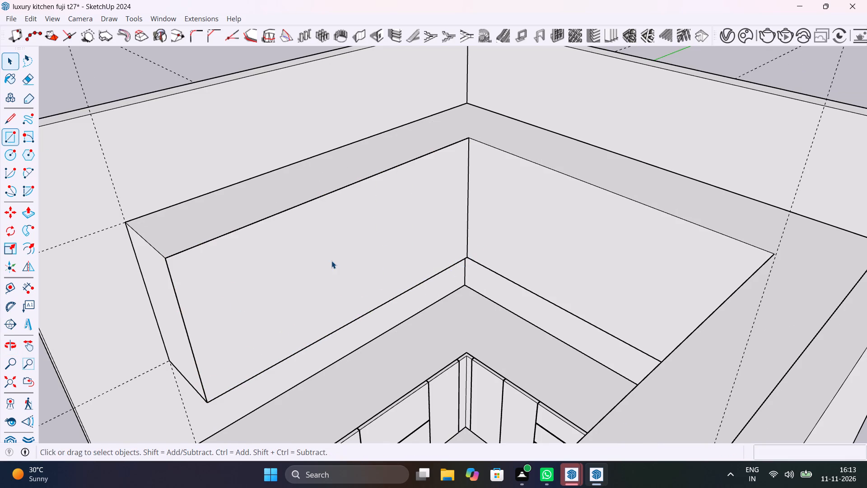
# Push/Pull the new rectangle on the left overhead cabinet's front out 1" to form a shutter panel.
pyautogui.click(331, 261)
pyautogui.press('p')
pyautogui.click(331, 261)
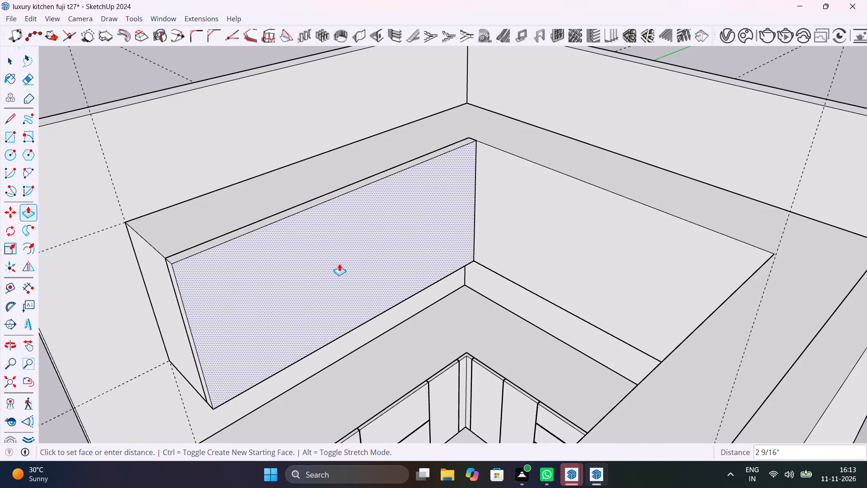
pyautogui.write('1"')
pyautogui.press('Return')
pyautogui.press('space')
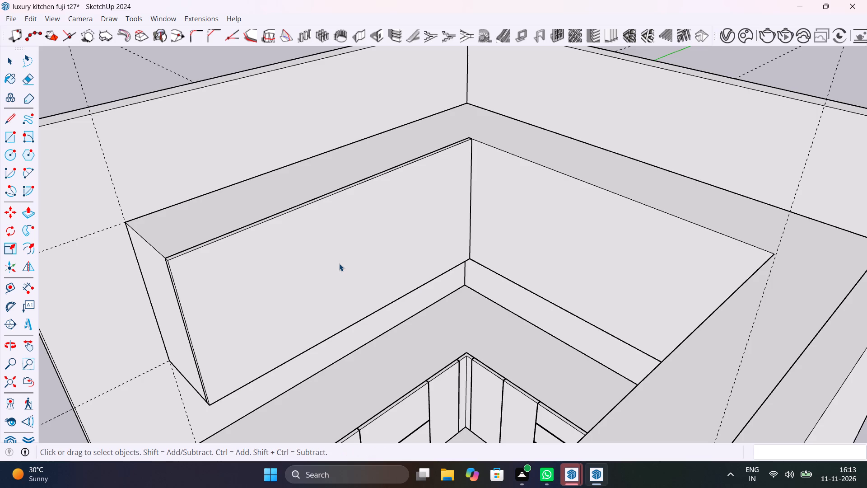
# Select all connected geometry of the 1" front panel on the left overhead cabinet and make it a group.
pyautogui.tripleClick(339, 263)
pyautogui.rightClick(339, 263)
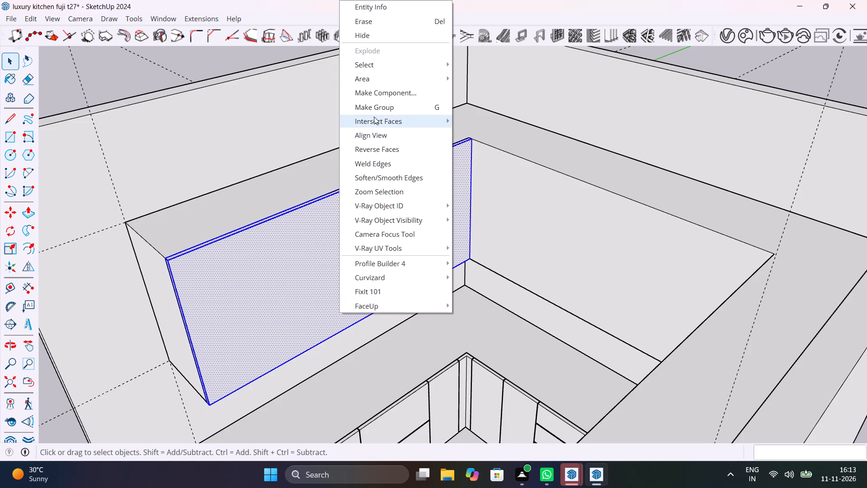
pyautogui.click(378, 112)
pyautogui.click(149, 73)
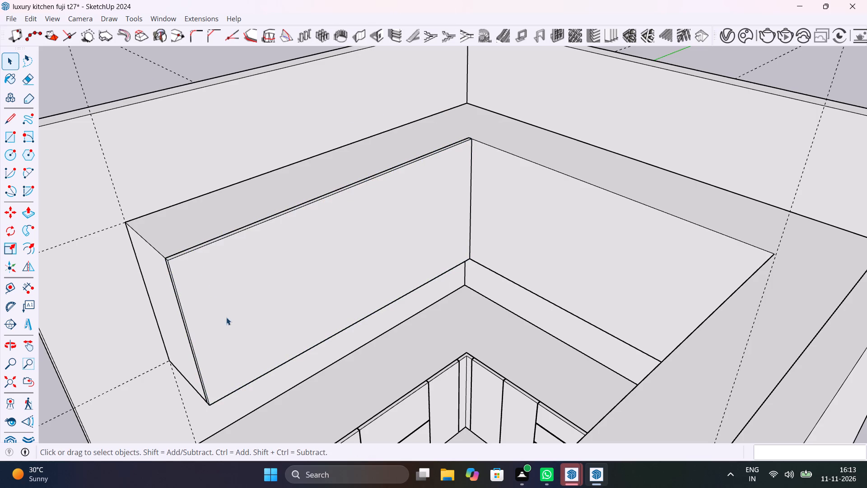
# Place a guide across the left countertop about 3' 4 5/16" from the back wall, at the base cabinets' first shutter joint past the corner.
pyautogui.moveTo(226, 317); pyautogui.dragTo(376, 252, button='middle')
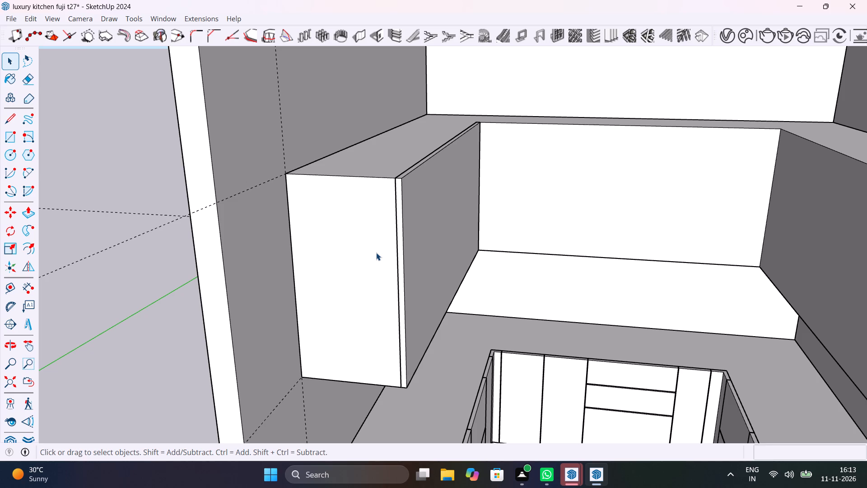
pyautogui.scroll(-6, 392, 288)
pyautogui.moveTo(425, 310); pyautogui.dragTo(303, 338, button='middle')
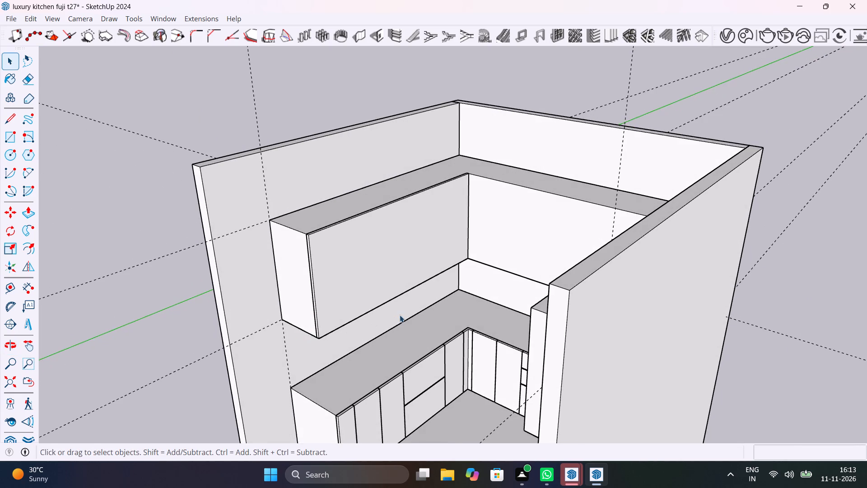
pyautogui.scroll(5, 442, 308)
pyautogui.moveTo(444, 308); pyautogui.dragTo(517, 218, button='middle')
pyautogui.scroll(1, 517, 218)
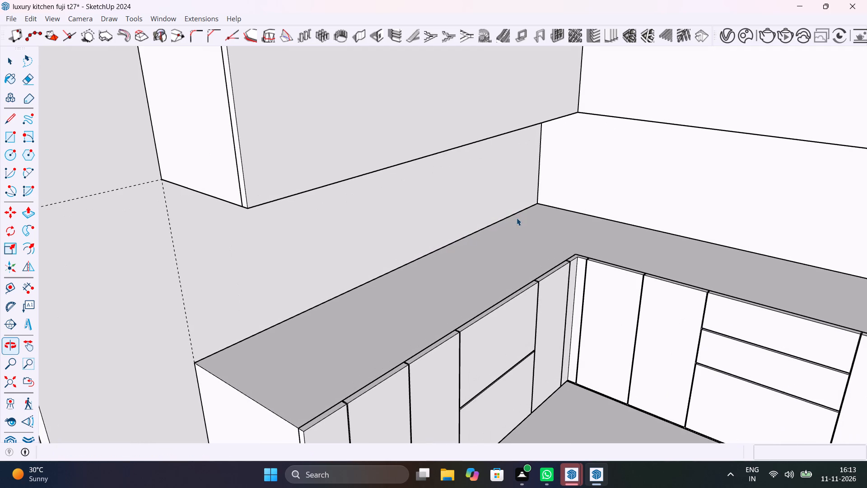
pyautogui.moveTo(509, 218); pyautogui.dragTo(451, 164, button='middle')
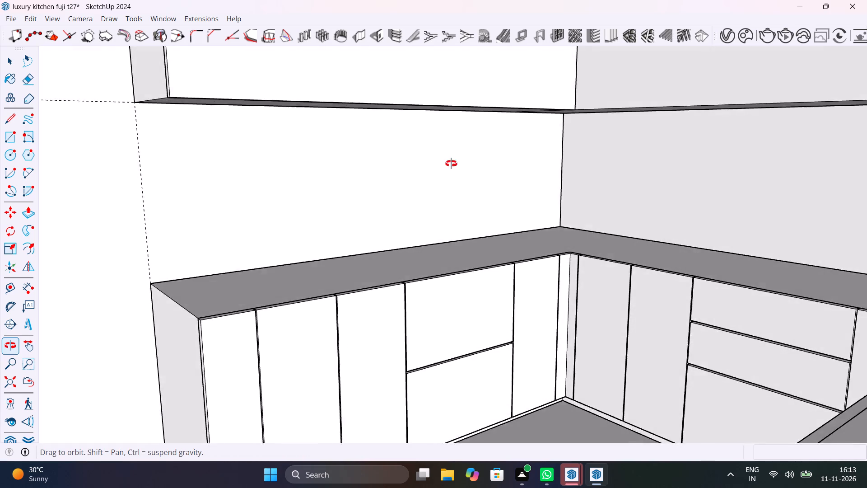
pyautogui.moveTo(451, 164); pyautogui.dragTo(477, 254, button='middle')
pyautogui.press('t')
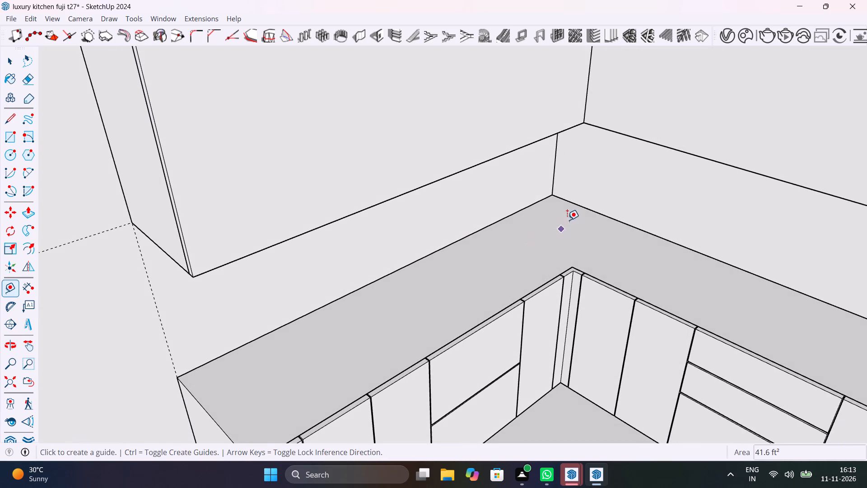
pyautogui.click(574, 204)
pyautogui.scroll(5, 515, 280)
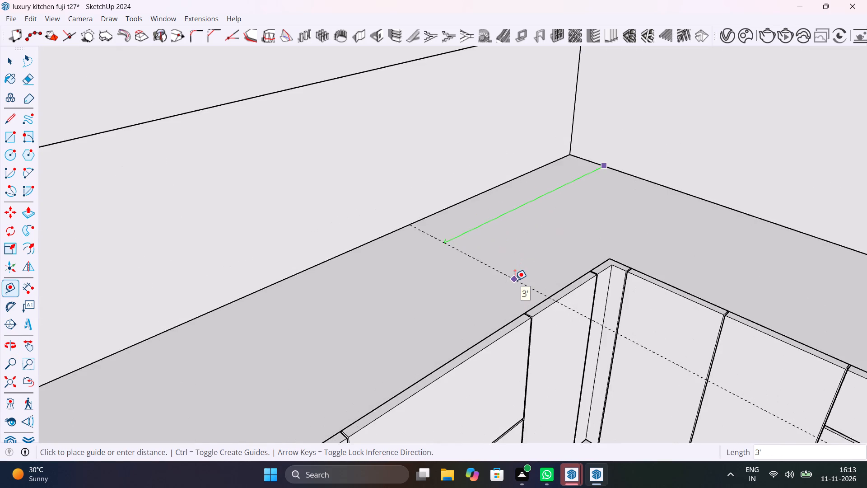
pyautogui.scroll(2, 515, 280)
pyautogui.scroll(11, 524, 324)
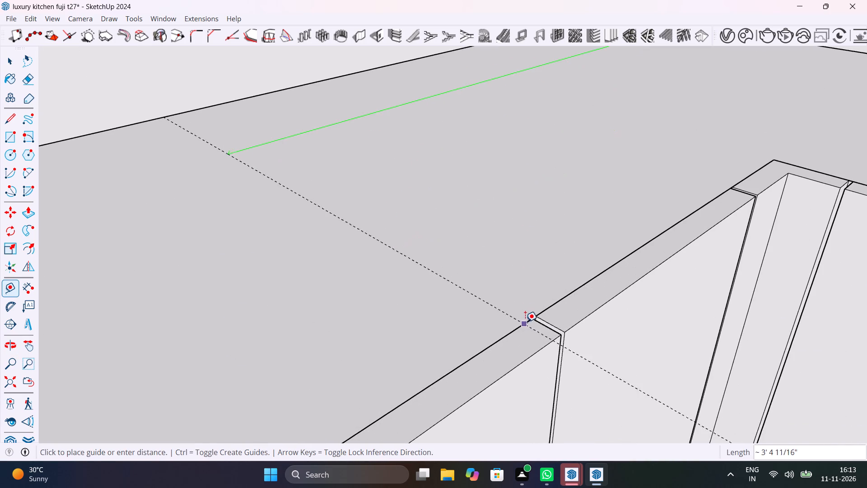
pyautogui.click(530, 316)
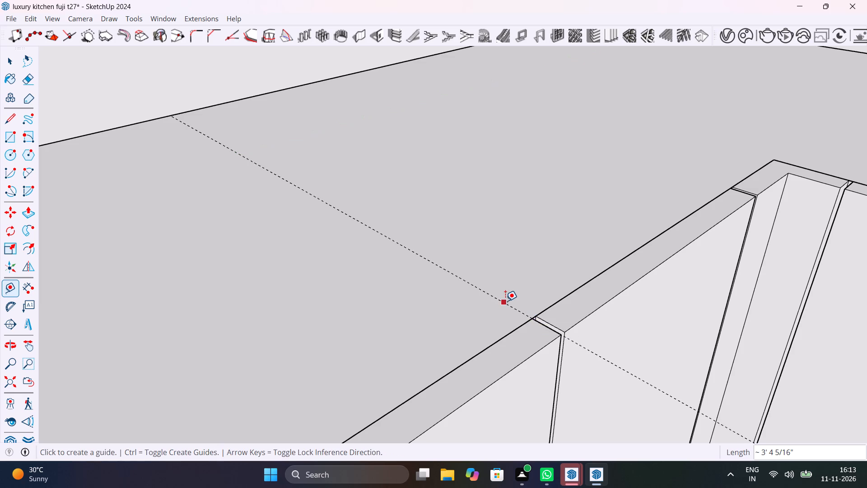
# Place a second guide across the left countertop about 2' from the first, at the far joint of the drawer unit.
pyautogui.click(505, 301)
pyautogui.scroll(-15, 392, 291)
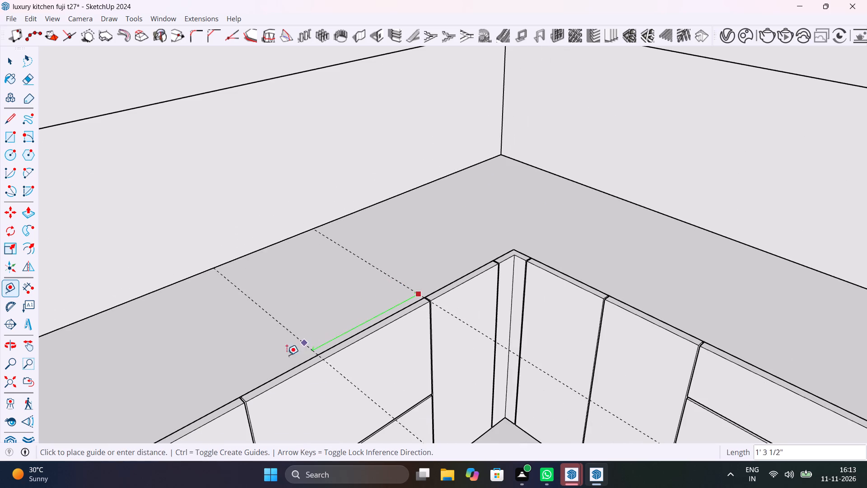
pyautogui.scroll(4, 237, 384)
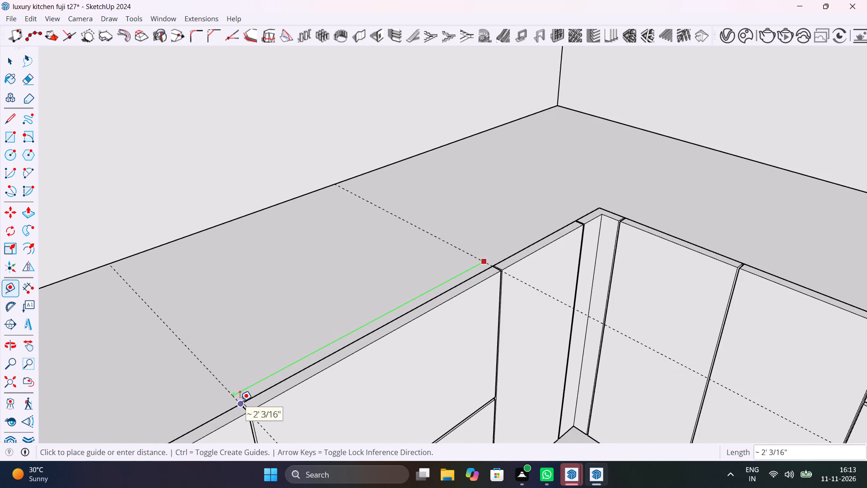
pyautogui.scroll(10, 240, 401)
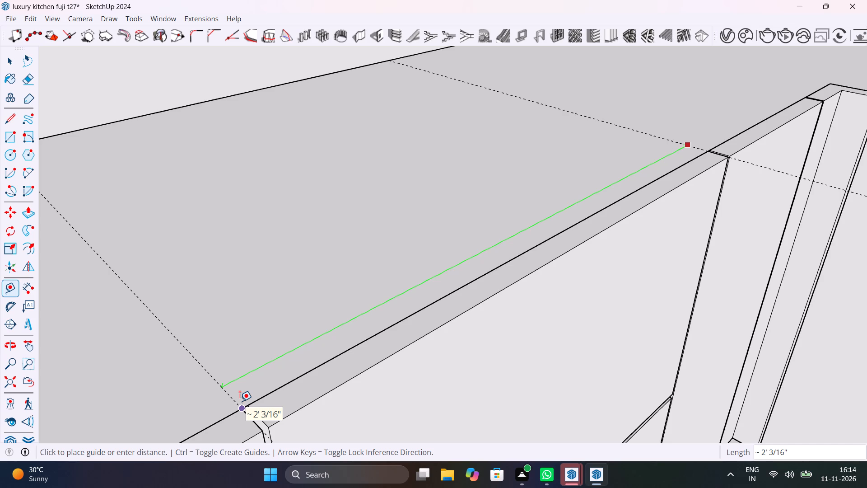
pyautogui.scroll(6, 240, 401)
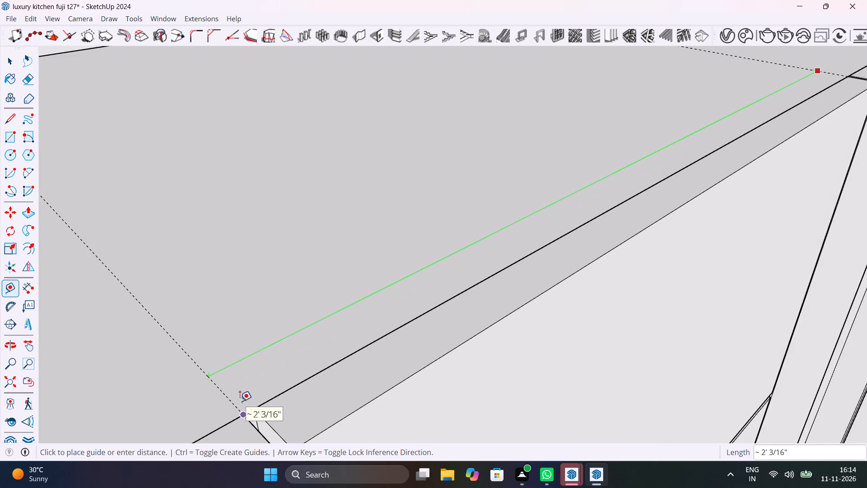
pyautogui.click(255, 409)
# Place two vertical guides on the left wall where the countertop guides meet it, about 5' 4 5/16" from the corner and 2' apart.
pyautogui.scroll(-7, 282, 394)
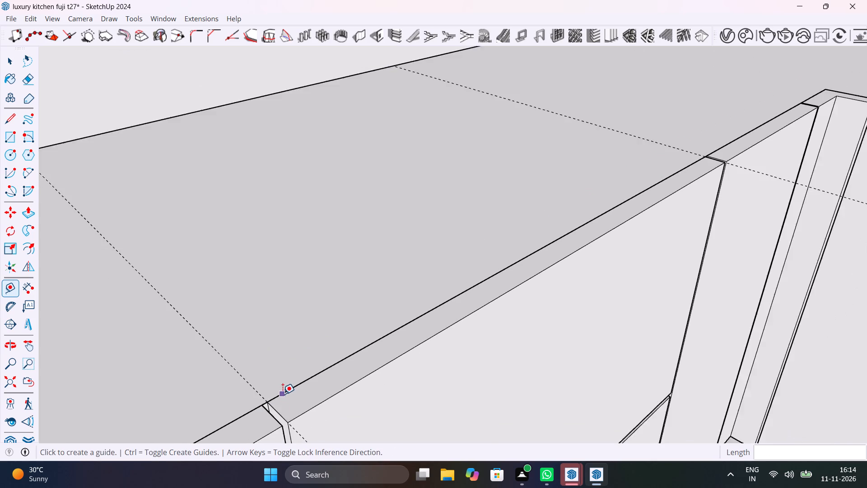
pyautogui.scroll(-8, 283, 394)
pyautogui.moveTo(297, 337); pyautogui.dragTo(407, 390, button='middle')
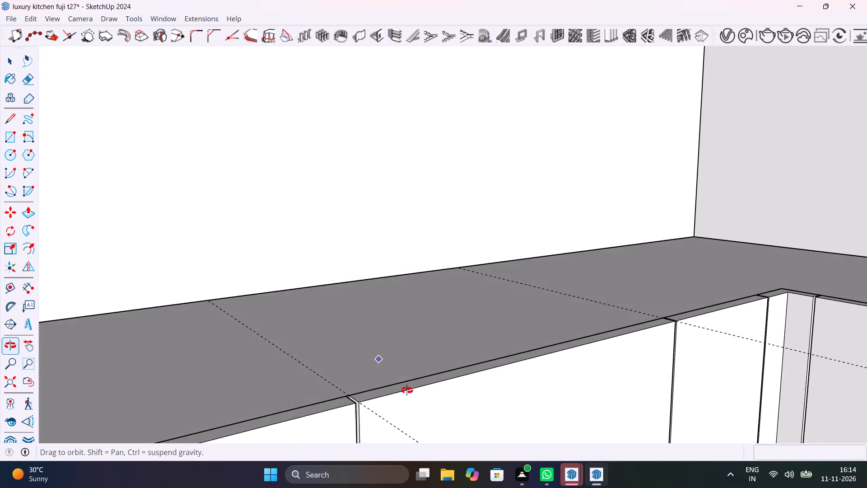
pyautogui.moveTo(407, 390); pyautogui.dragTo(424, 422, button='middle')
pyautogui.click(687, 105)
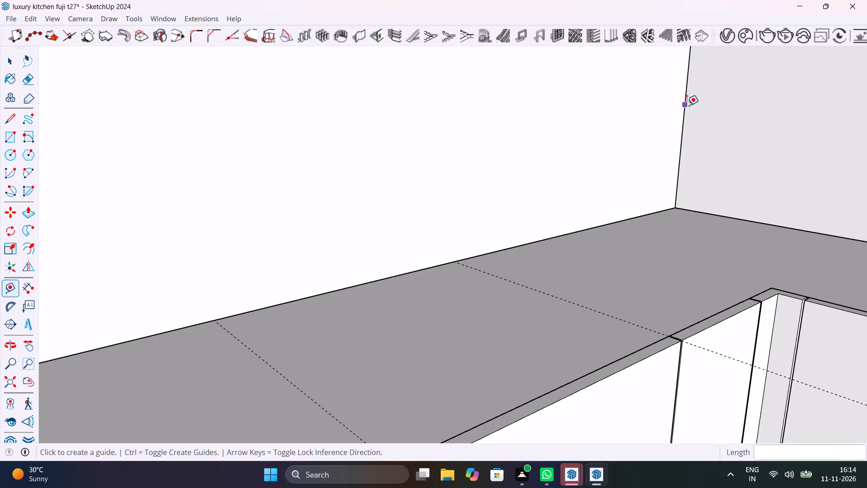
pyautogui.click(216, 319)
pyautogui.click(214, 291)
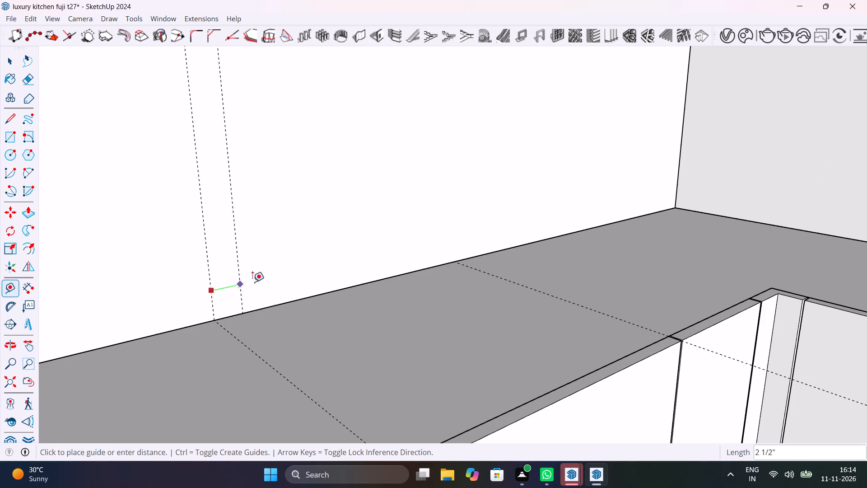
pyautogui.click(457, 260)
# Place a guide across the left overhead cabinet's underside 2' 7 5/8" from its open end, aligned with the farther vertical wall guide.
pyautogui.scroll(-5, 380, 274)
pyautogui.moveTo(399, 294); pyautogui.dragTo(471, 291, button='middle')
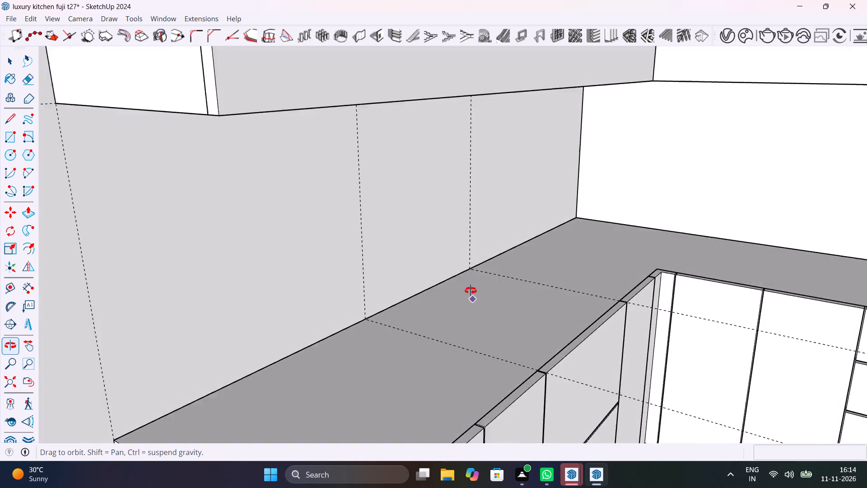
pyautogui.moveTo(471, 291); pyautogui.dragTo(496, 307, button='middle')
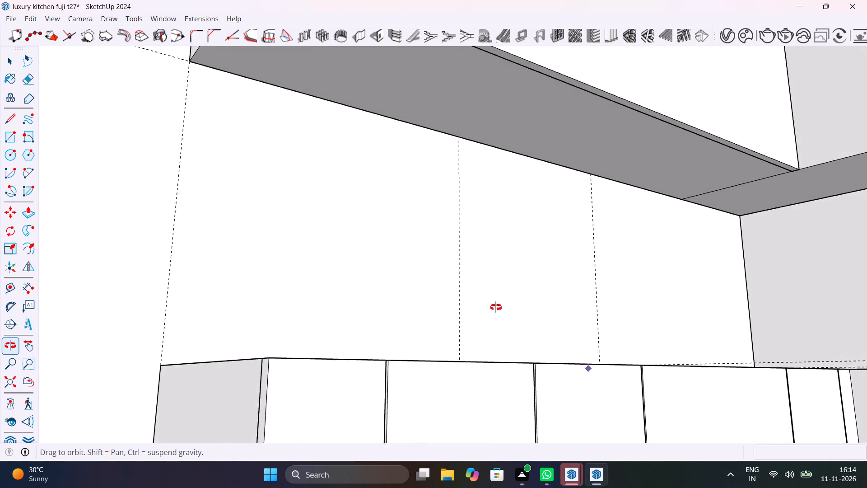
pyautogui.moveTo(496, 307); pyautogui.dragTo(360, 372, button='middle')
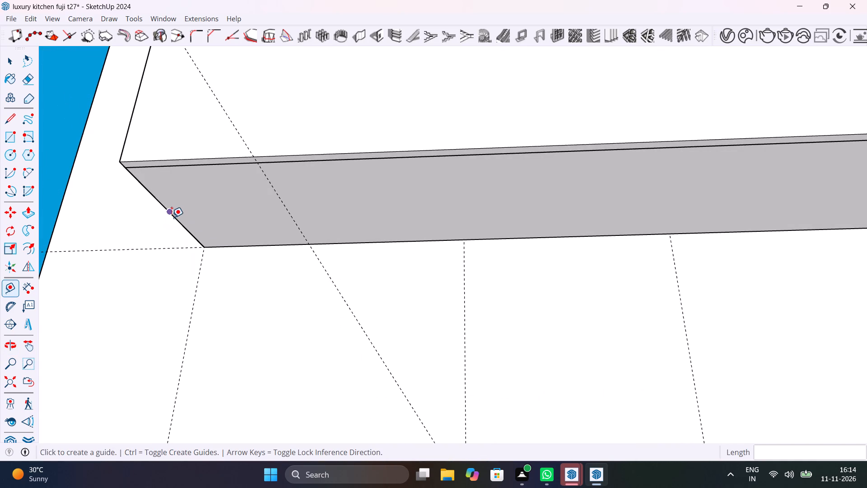
pyautogui.click(172, 217)
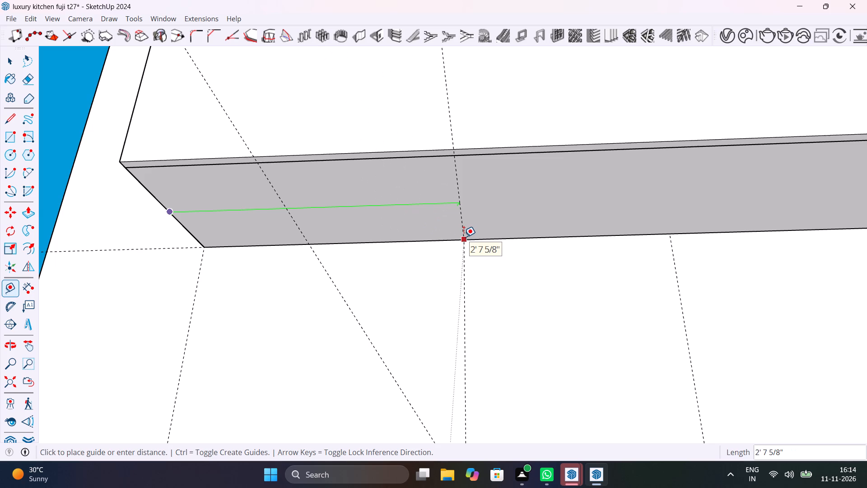
pyautogui.moveTo(465, 237); pyautogui.dragTo(640, 283, button='middle')
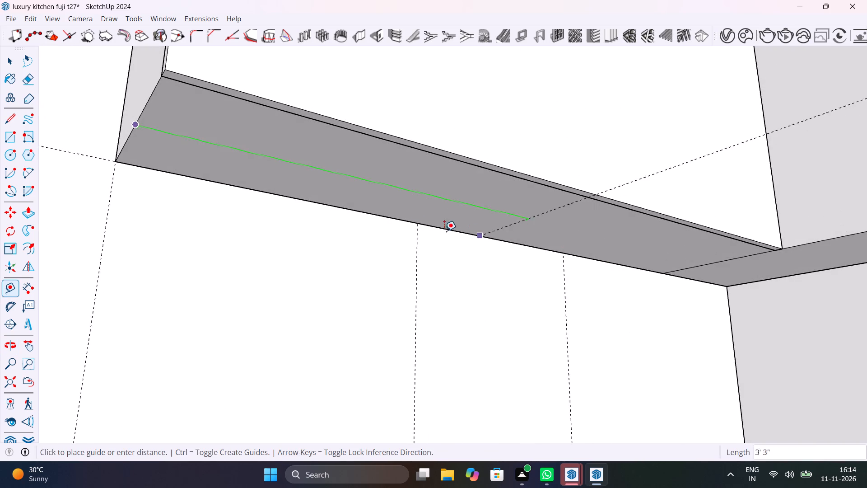
pyautogui.scroll(14, 403, 218)
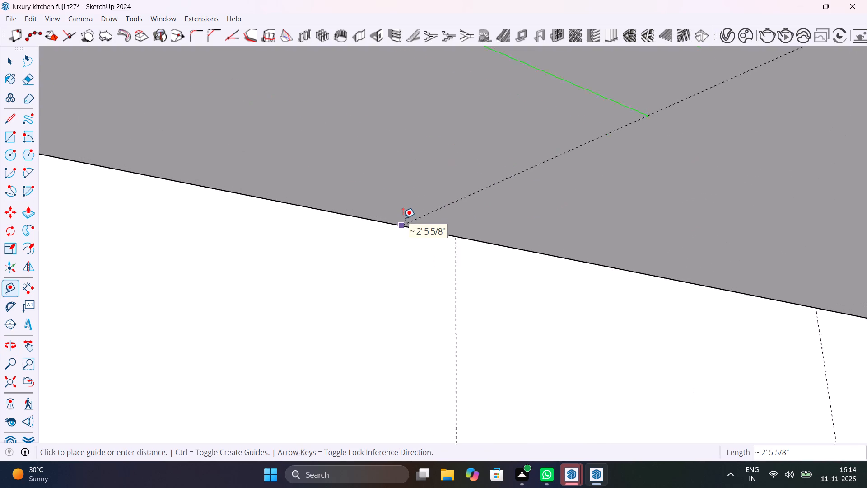
pyautogui.scroll(2, 403, 218)
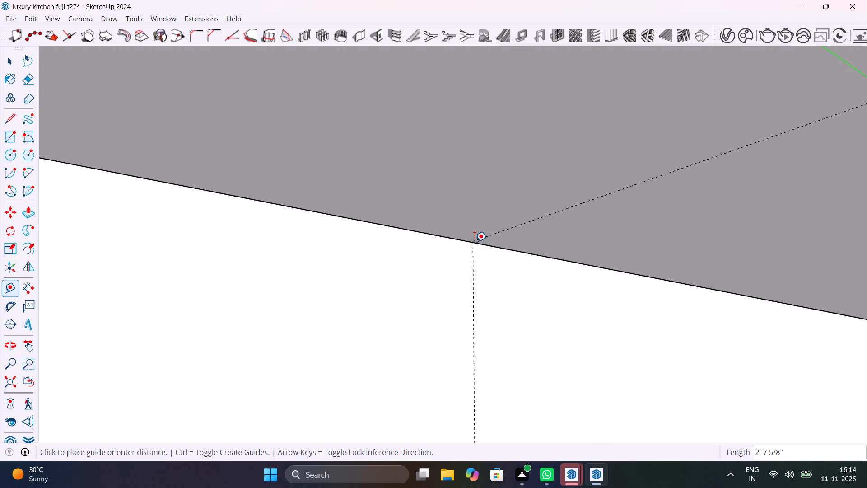
pyautogui.click(472, 242)
# Place a second guide across the left overhead cabinet's underside, about 3' 4 5/16" from the inner corner edge, aligned with the nearer vertical wall guide.
pyautogui.moveTo(529, 275); pyautogui.dragTo(357, 233, button='middle')
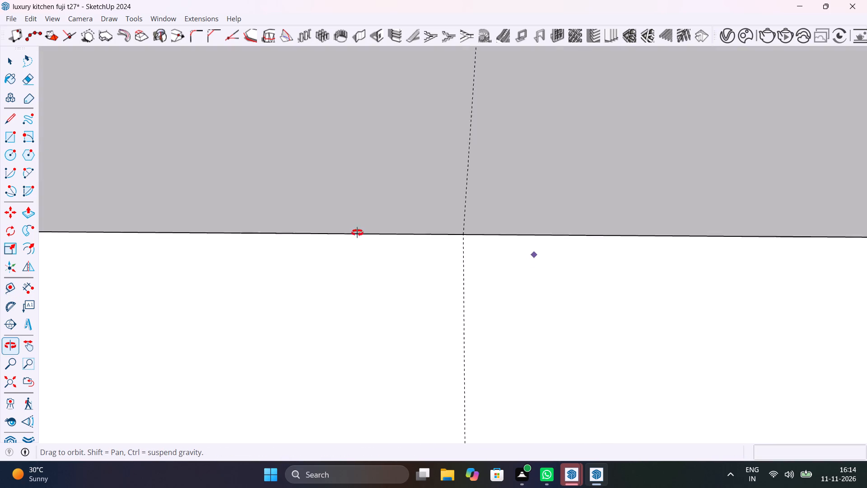
pyautogui.moveTo(357, 233); pyautogui.dragTo(433, 302, button='middle')
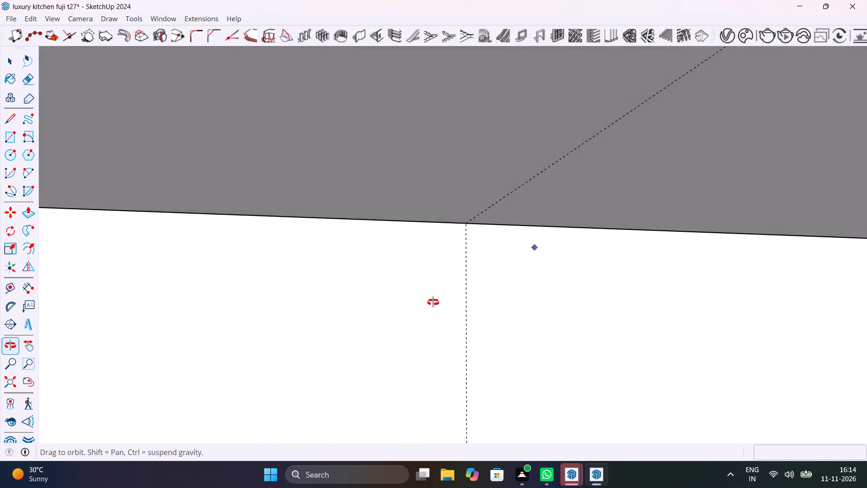
pyautogui.moveTo(433, 302); pyautogui.dragTo(499, 280, button='middle')
pyautogui.scroll(1, 499, 280)
pyautogui.scroll(-17, 499, 278)
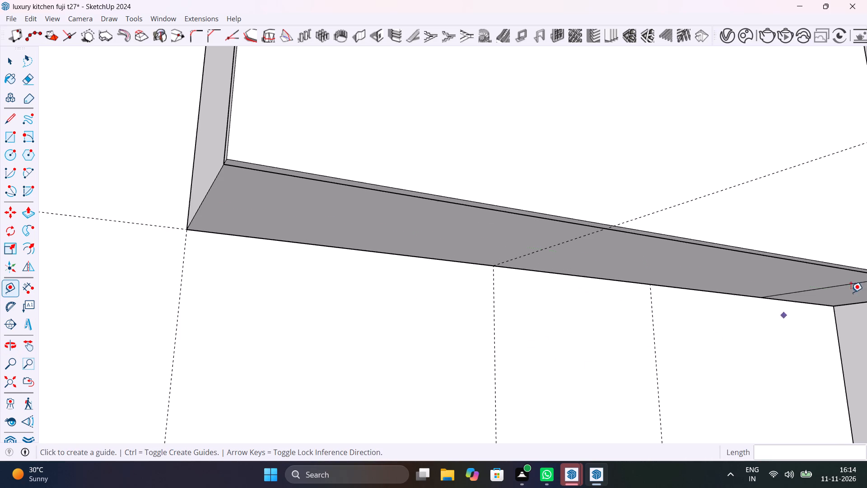
pyautogui.click(857, 304)
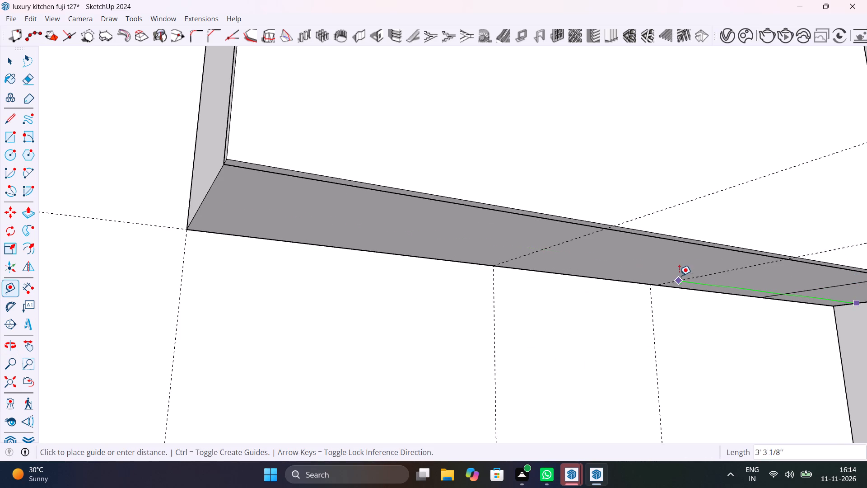
pyautogui.scroll(11, 678, 277)
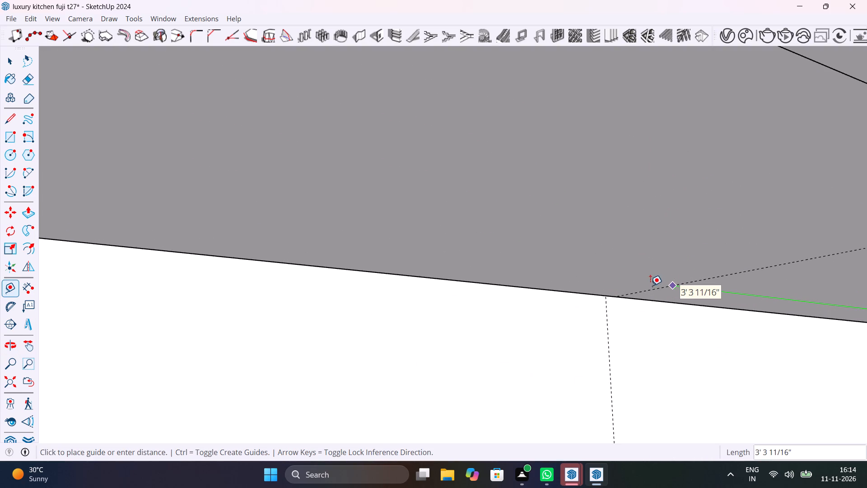
pyautogui.scroll(10, 643, 294)
pyautogui.scroll(6, 561, 299)
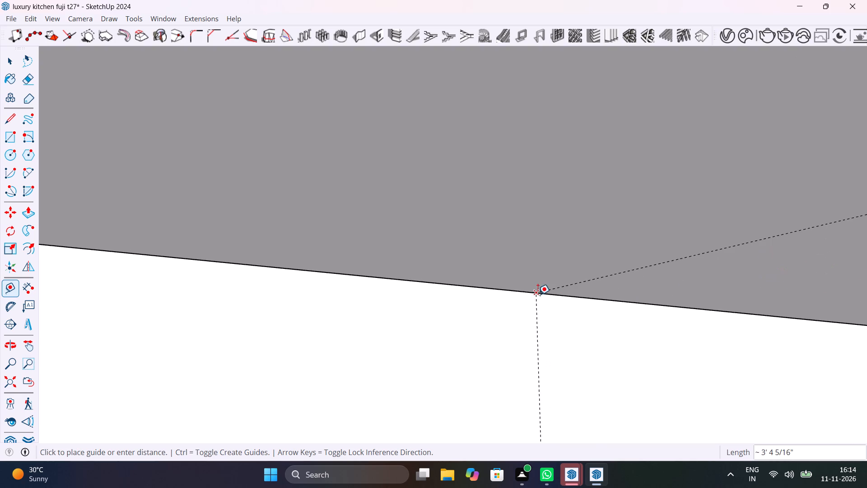
pyautogui.click(538, 295)
# Place two vertical guides on the left overhead shutter where the underside guides meet it, about 1' 10 5/16" from the inner corner and 2' apart.
pyautogui.scroll(-7, 496, 300)
pyautogui.scroll(-19, 496, 300)
pyautogui.scroll(-5, 496, 300)
pyautogui.moveTo(490, 329); pyautogui.dragTo(555, 408, button='middle')
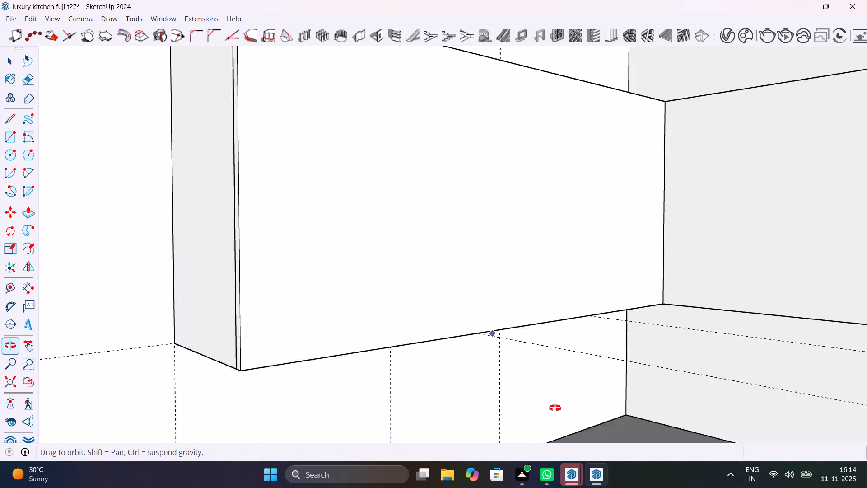
pyautogui.moveTo(555, 408); pyautogui.dragTo(430, 389, button='middle')
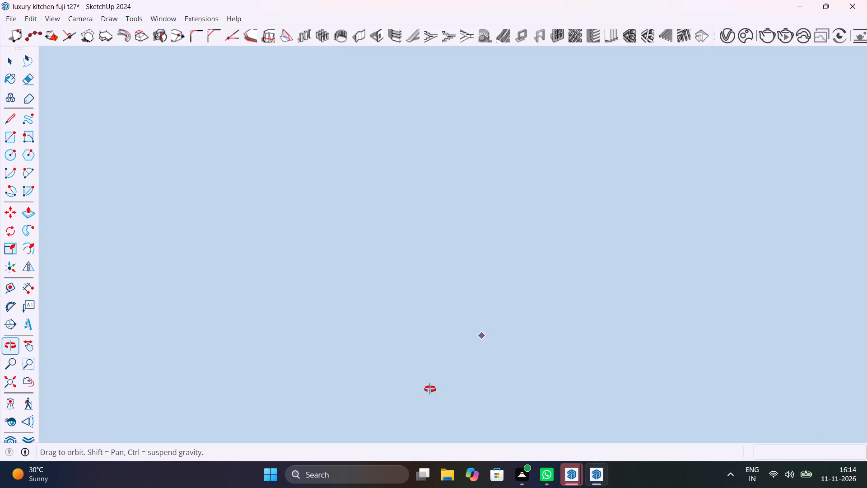
pyautogui.moveTo(430, 389); pyautogui.dragTo(471, 484, button='middle')
pyautogui.click(3, 379)
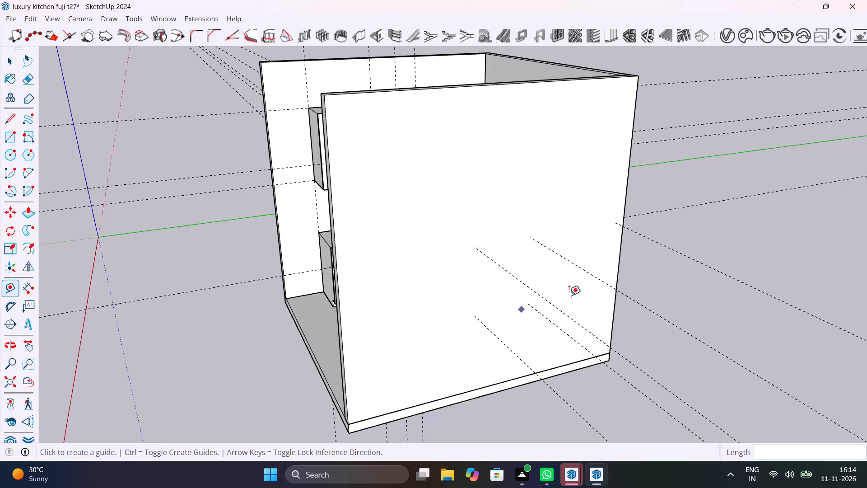
pyautogui.scroll(1, 332, 209)
pyautogui.moveTo(339, 218); pyautogui.dragTo(408, 316, button='middle')
pyautogui.scroll(9, 388, 161)
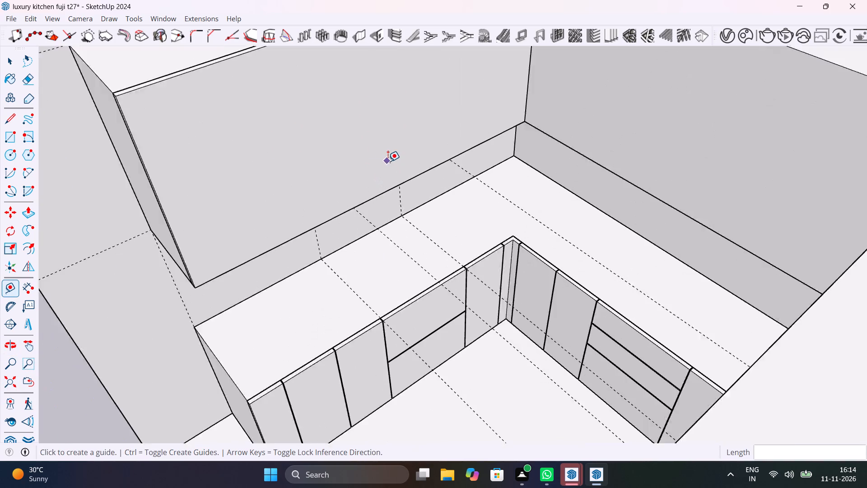
pyautogui.scroll(2, 388, 161)
pyautogui.keyDown('shift'); pyautogui.moveTo(441, 176); pyautogui.dragTo(497, 275, button='middle'); pyautogui.keyUp('shift')
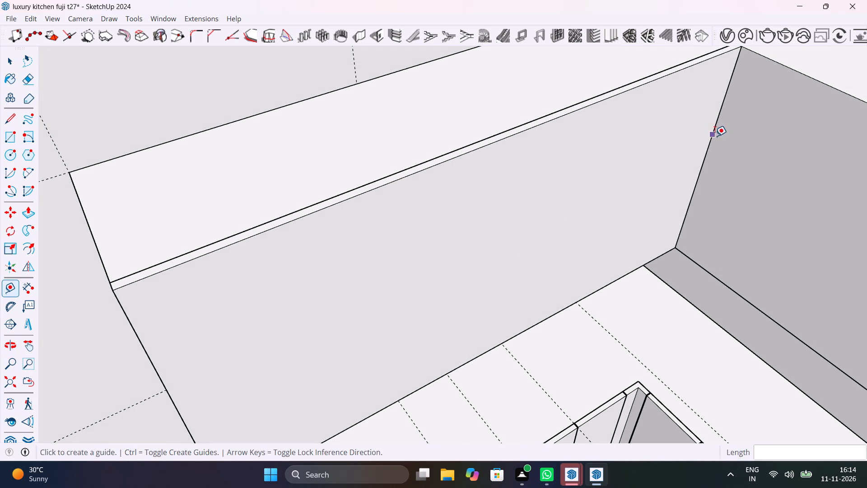
pyautogui.click(715, 134)
pyautogui.click(577, 304)
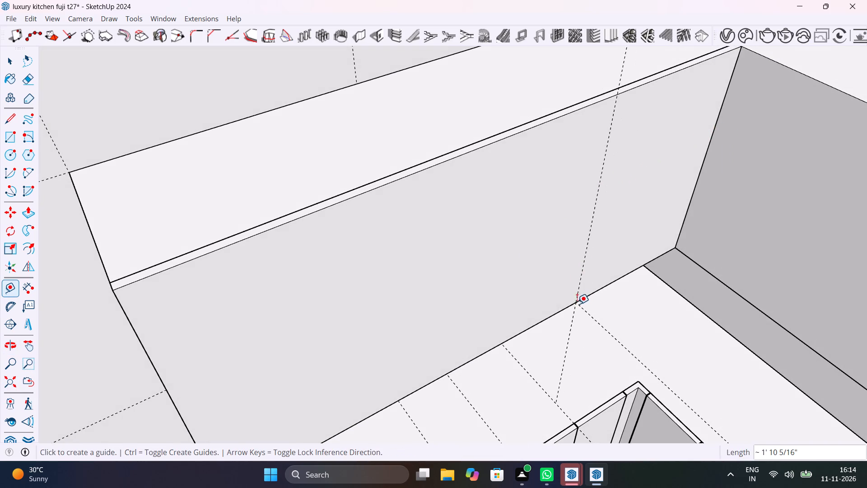
pyautogui.click(584, 259)
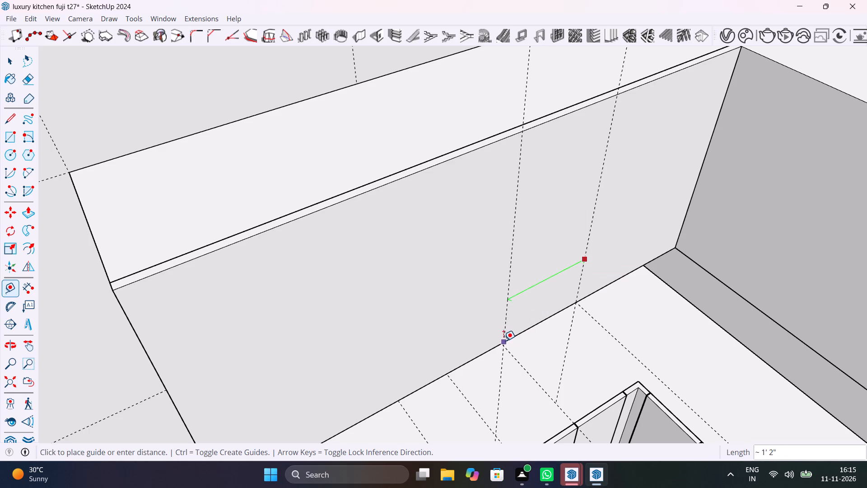
pyautogui.moveTo(504, 340); pyautogui.dragTo(377, 276, button='middle')
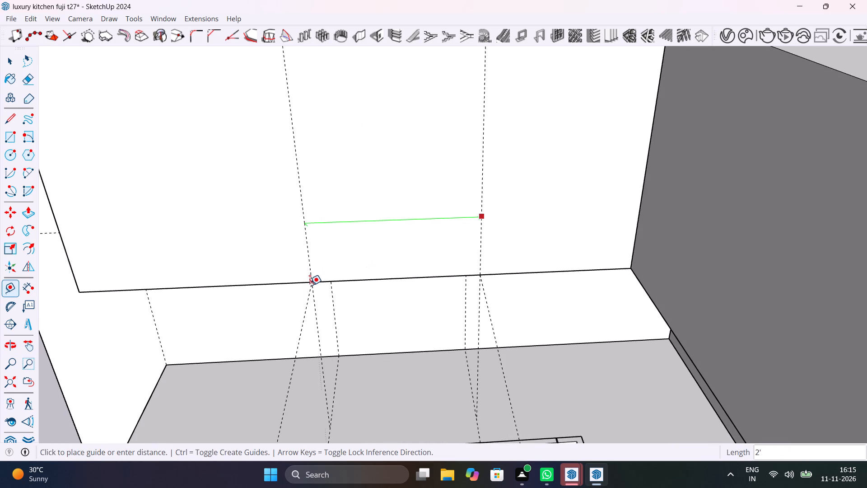
pyautogui.click(311, 285)
# Place a horizontal guide across the left overhead shutter, 1' above its bottom edge.
pyautogui.moveTo(390, 280); pyautogui.dragTo(507, 279, button='middle')
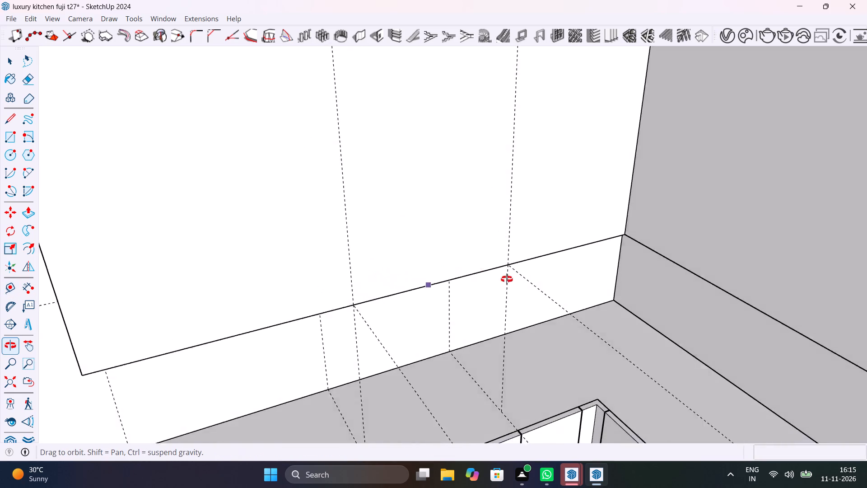
pyautogui.moveTo(507, 279); pyautogui.dragTo(525, 300, button='middle')
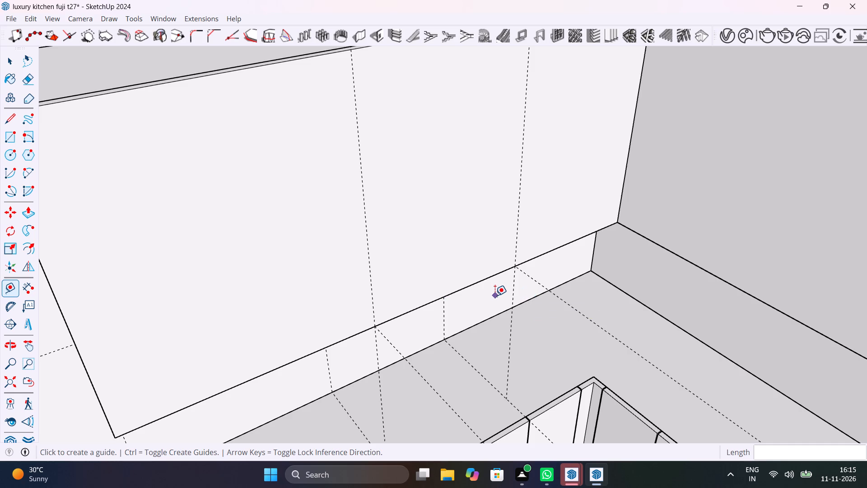
pyautogui.scroll(5, 439, 294)
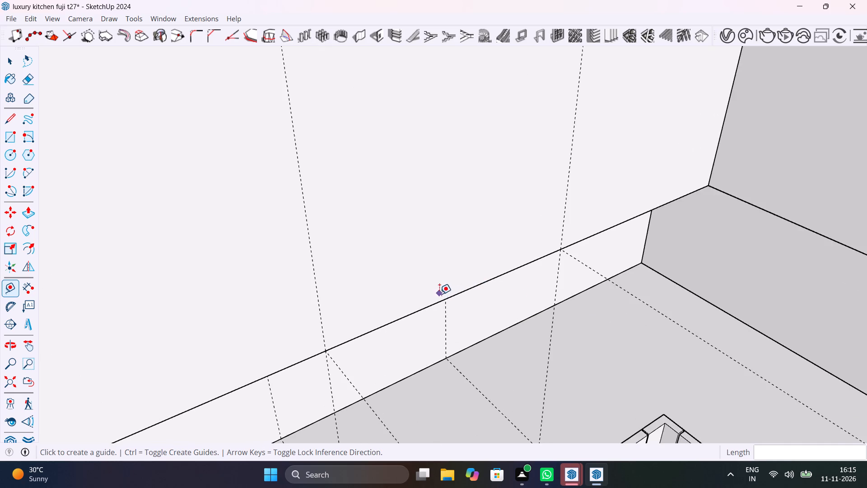
pyautogui.scroll(1, 437, 293)
pyautogui.moveTo(438, 292); pyautogui.dragTo(513, 316, button='middle')
pyautogui.click(532, 323)
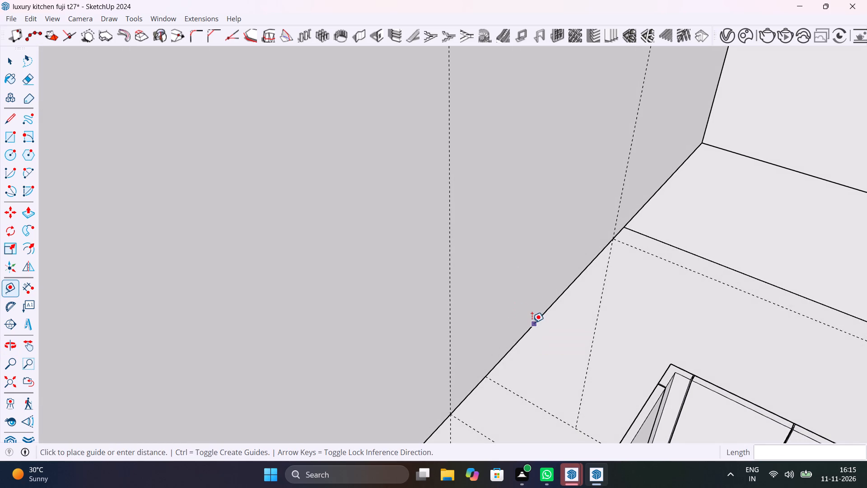
pyautogui.scroll(-12, 505, 165)
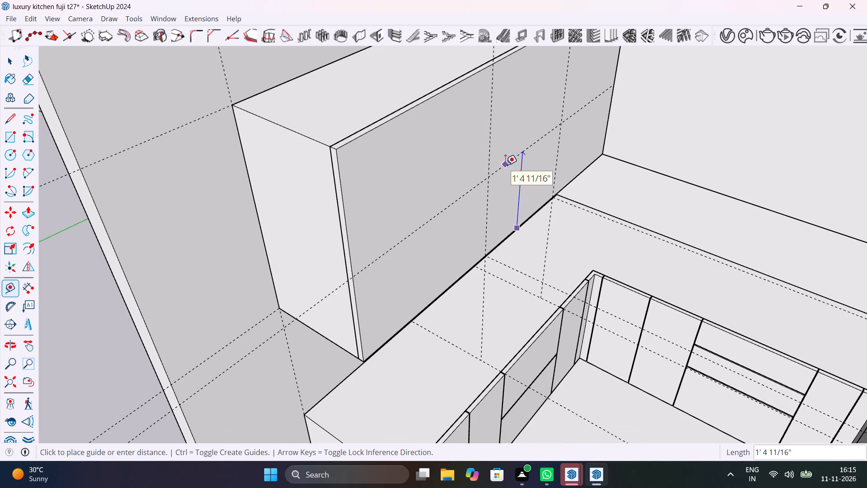
pyautogui.write("2'")
pyautogui.press('Return')
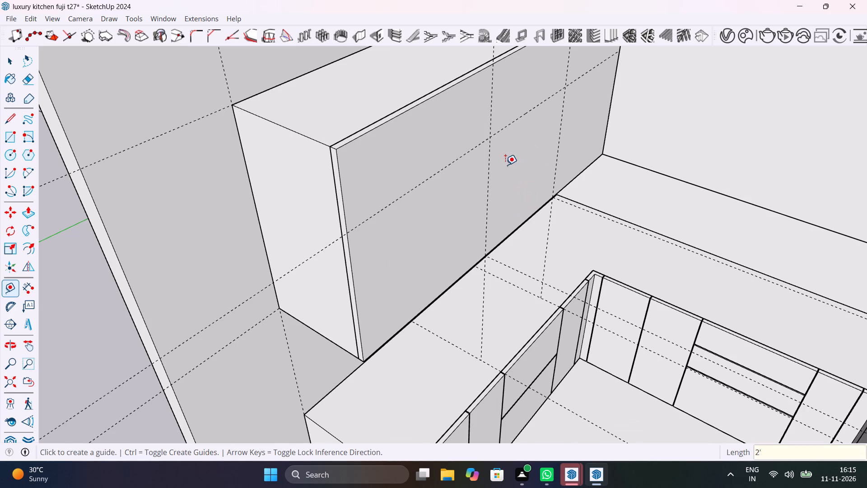
pyautogui.write("1'")
pyautogui.press('Return')
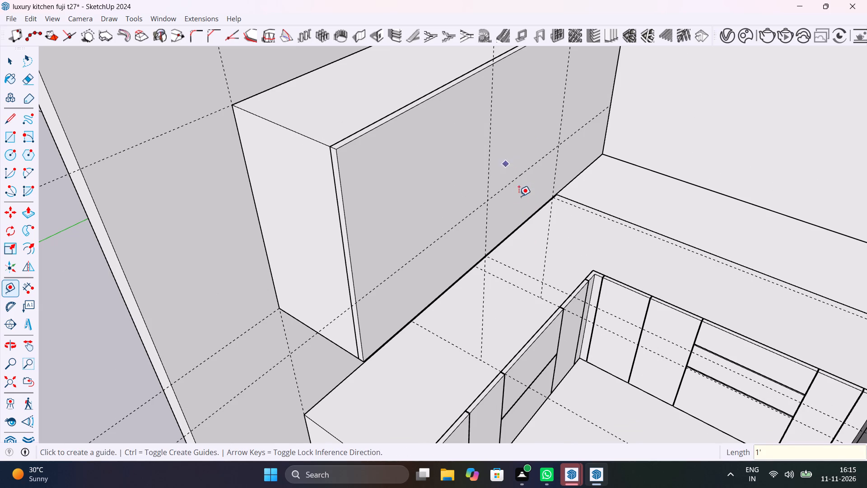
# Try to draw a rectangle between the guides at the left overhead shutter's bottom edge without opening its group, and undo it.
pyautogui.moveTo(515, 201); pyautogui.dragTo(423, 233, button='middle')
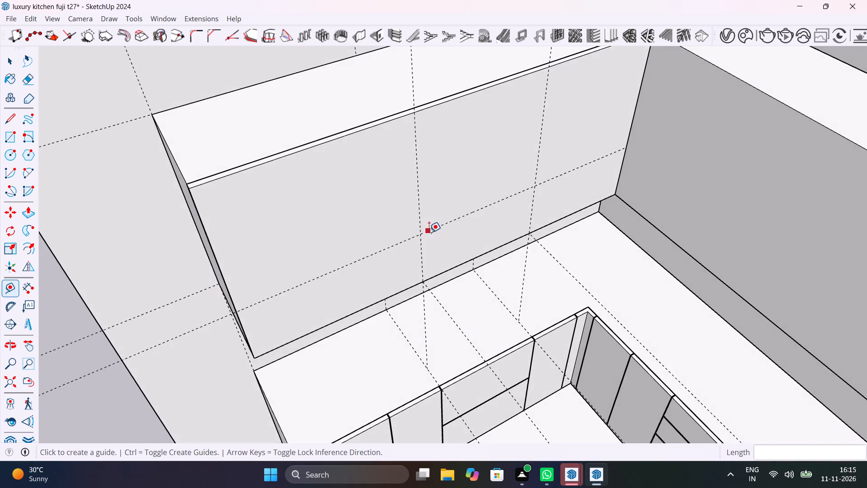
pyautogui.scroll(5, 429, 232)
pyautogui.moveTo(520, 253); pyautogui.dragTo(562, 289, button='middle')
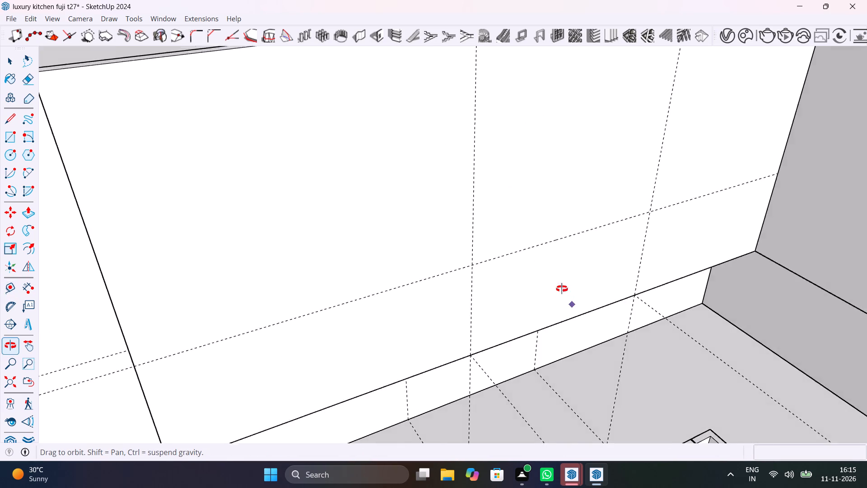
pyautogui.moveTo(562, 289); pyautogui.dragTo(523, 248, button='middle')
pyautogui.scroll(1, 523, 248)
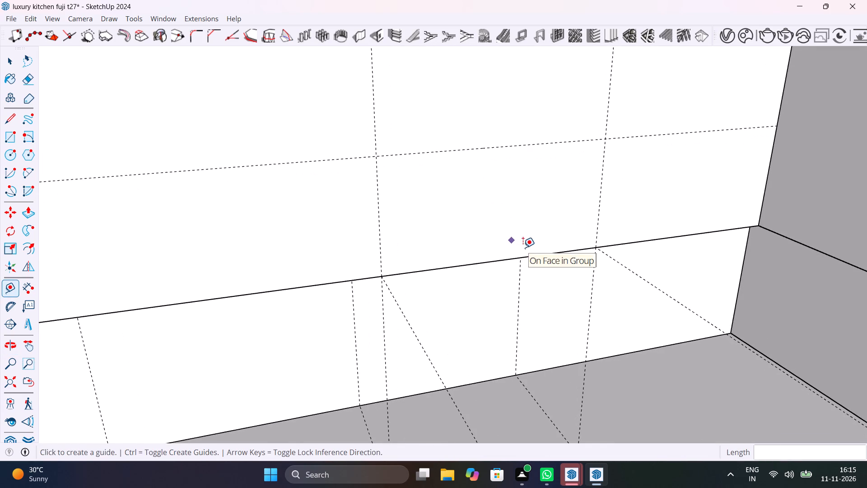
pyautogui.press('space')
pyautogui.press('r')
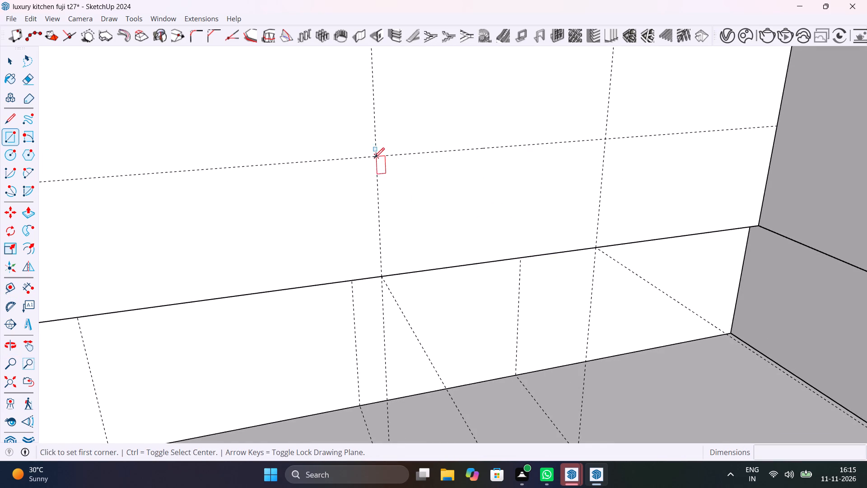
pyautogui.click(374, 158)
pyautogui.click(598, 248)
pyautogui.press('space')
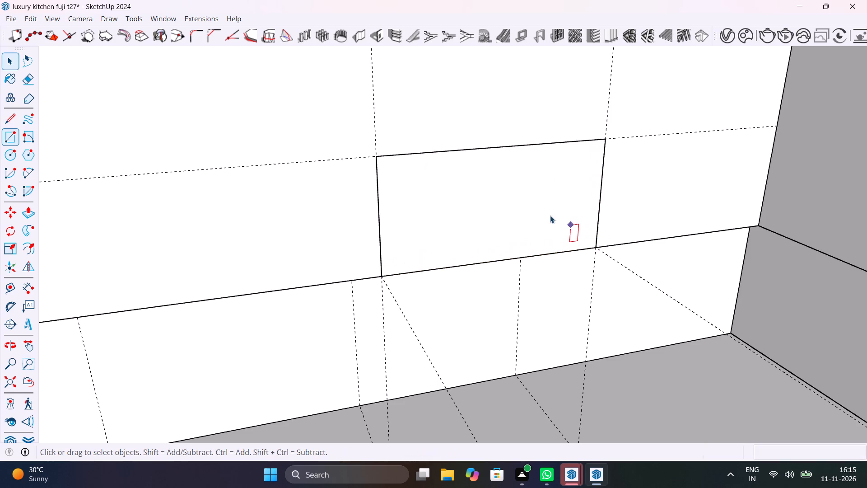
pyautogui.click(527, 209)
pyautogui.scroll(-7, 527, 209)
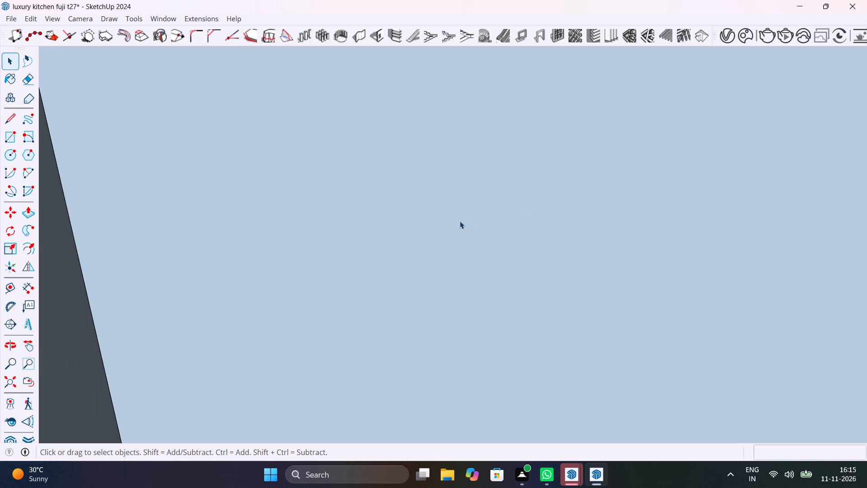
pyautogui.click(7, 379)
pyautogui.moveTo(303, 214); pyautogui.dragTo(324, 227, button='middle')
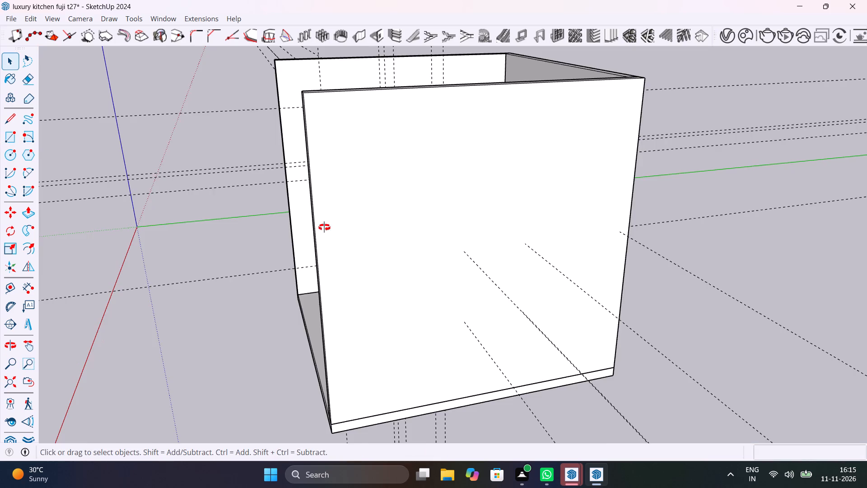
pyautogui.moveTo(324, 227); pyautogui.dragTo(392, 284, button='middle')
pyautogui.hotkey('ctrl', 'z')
# Open the left overhead shutter group and draw a 2' by 1' rectangle between the guides along its bottom edge.
pyautogui.scroll(4, 361, 154)
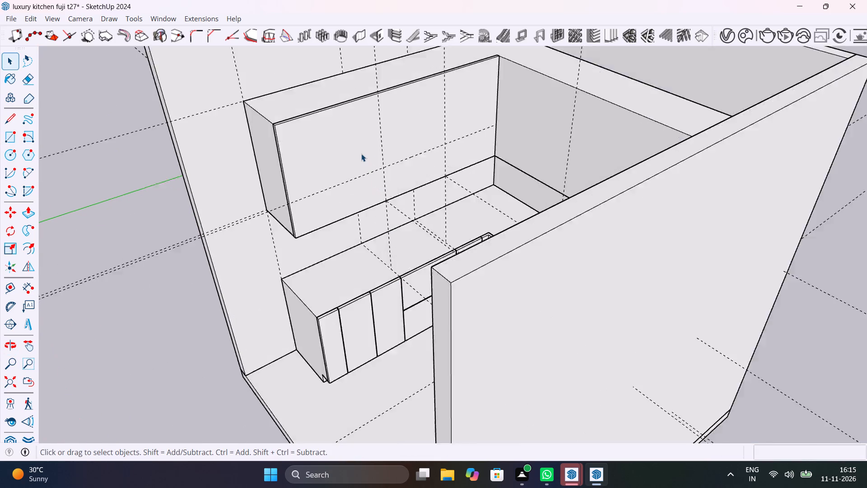
pyautogui.scroll(2, 361, 154)
pyautogui.doubleClick(361, 154)
pyautogui.scroll(10, 423, 178)
pyautogui.moveTo(433, 214); pyautogui.dragTo(431, 212, button='middle')
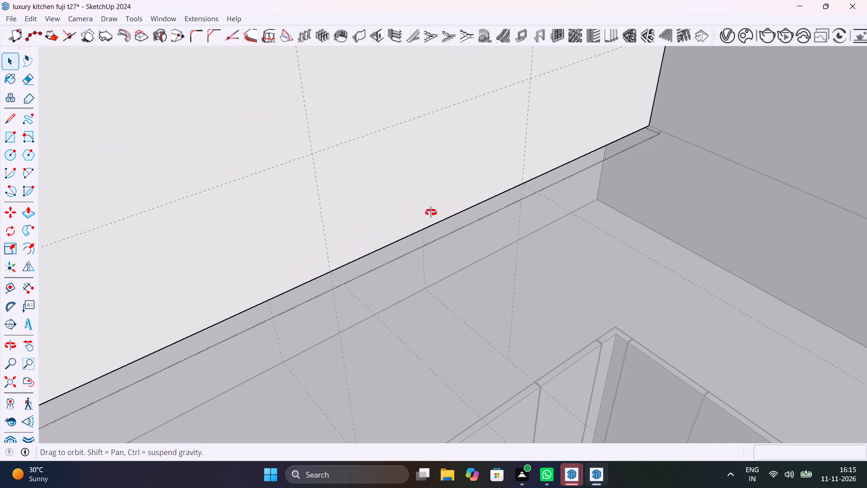
pyautogui.moveTo(431, 212); pyautogui.dragTo(389, 206, button='middle')
pyautogui.scroll(1, 389, 206)
pyautogui.press('r')
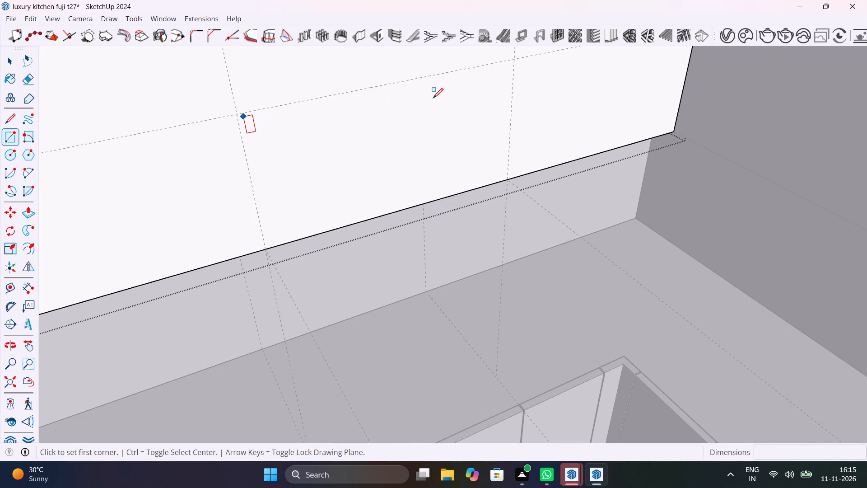
pyautogui.click(345, 171)
pyautogui.click(324, 147)
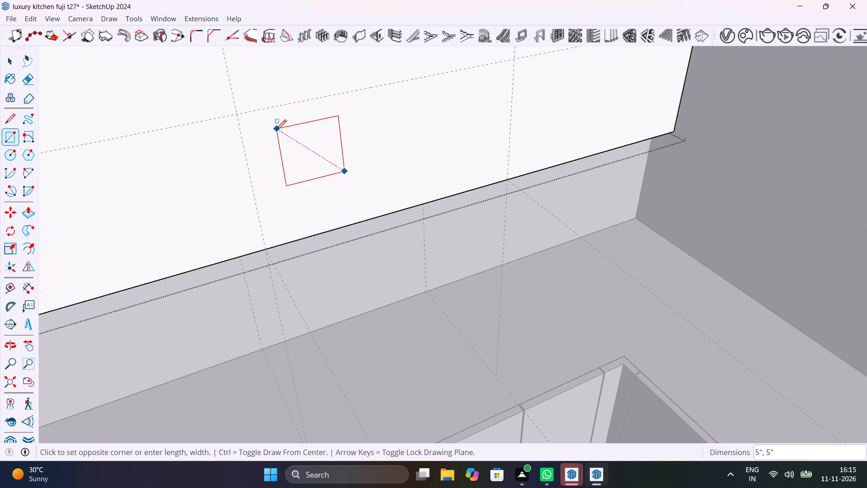
pyautogui.press('Escape')
pyautogui.click(238, 115)
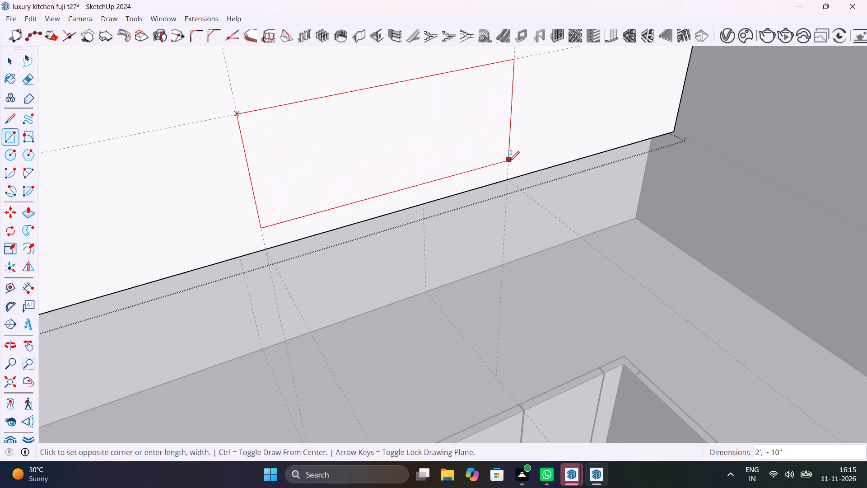
pyautogui.click(508, 178)
pyautogui.press('space')
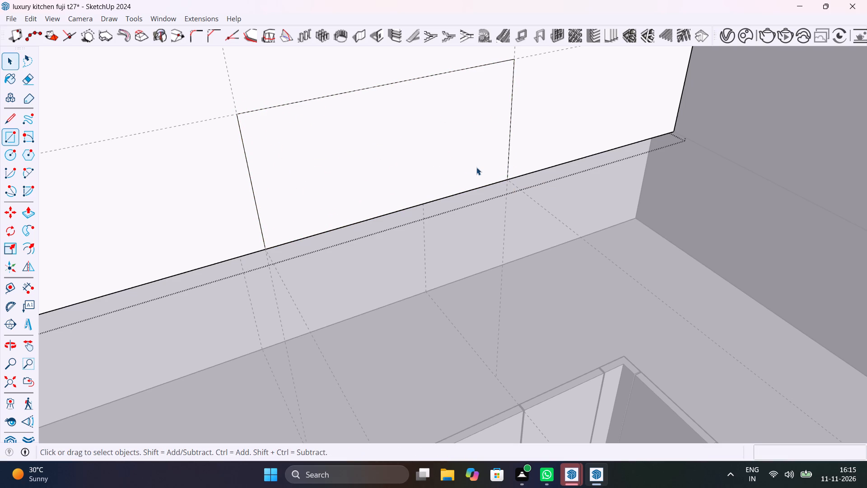
# Push the 2' by 1' rectangle 1" through the left overhead shutter to cut out an opening.
pyautogui.click(472, 164)
pyautogui.press('p')
pyautogui.click(472, 164)
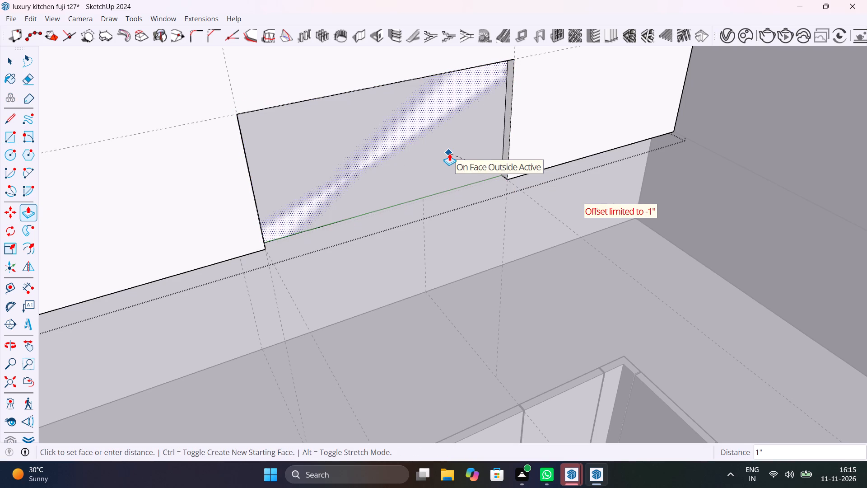
pyautogui.click(449, 153)
pyautogui.press('space')
# Open the overhead cabinet group and draw a 1' by 2' rectangle on its face, matching the shutter opening.
pyautogui.click(388, 170)
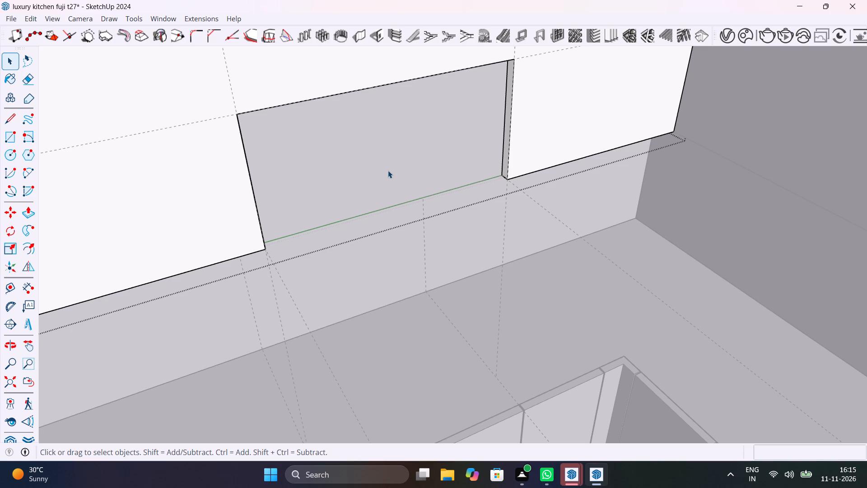
pyautogui.doubleClick(388, 170)
pyautogui.keyDown('shift'); pyautogui.moveTo(388, 170); pyautogui.dragTo(497, 276, button='middle'); pyautogui.keyUp('shift')
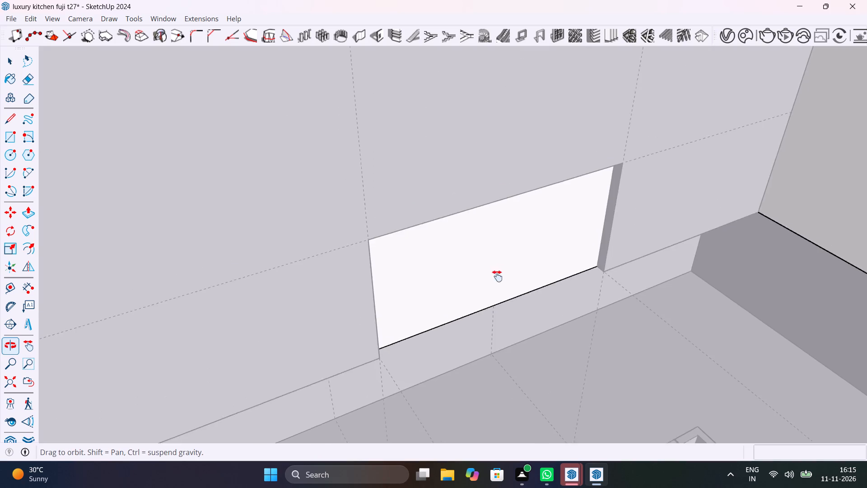
pyautogui.keyDown('shift'); pyautogui.moveTo(497, 276); pyautogui.dragTo(431, 308, button='middle'); pyautogui.keyUp('shift')
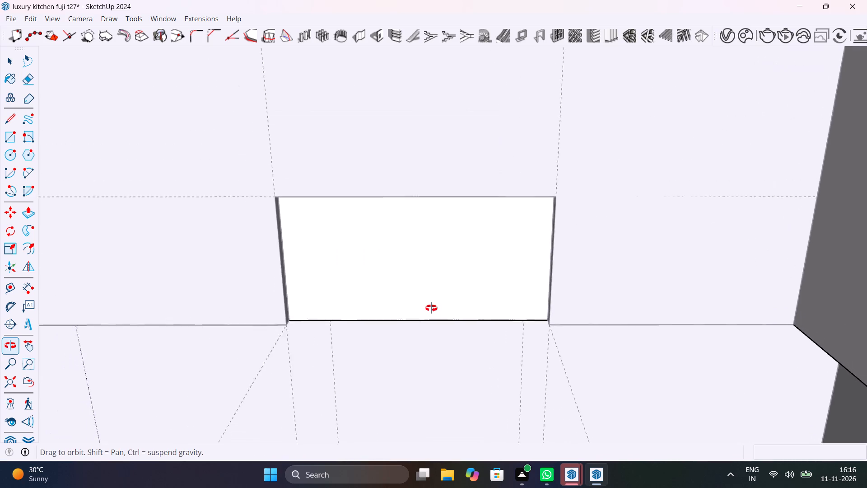
pyautogui.keyDown('shift'); pyautogui.moveTo(431, 308); pyautogui.dragTo(388, 192, button='middle'); pyautogui.keyUp('shift')
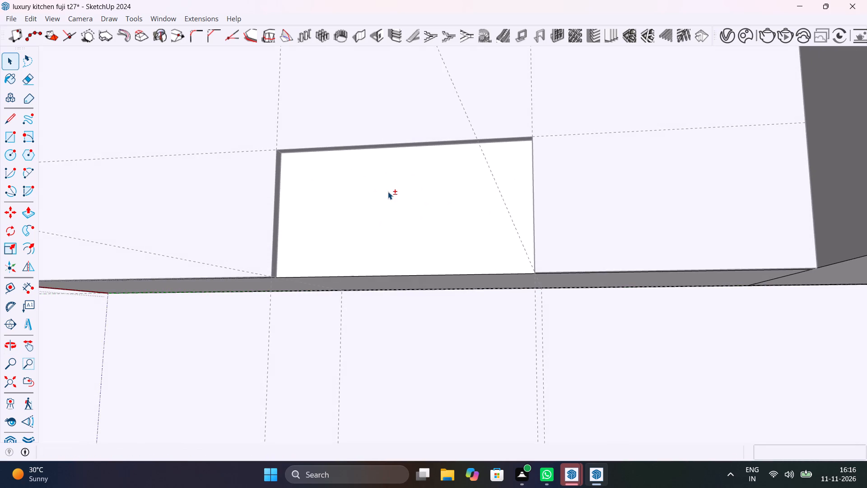
pyautogui.press('r')
pyautogui.moveTo(284, 156); pyautogui.dragTo(288, 160)
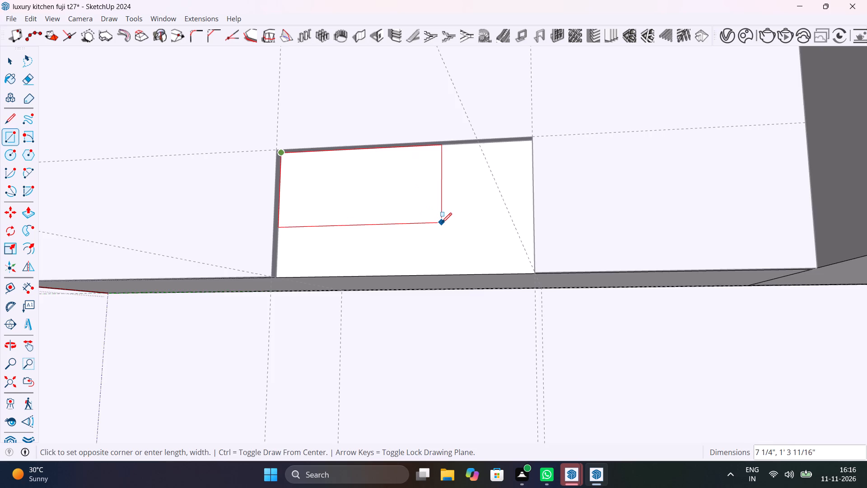
pyautogui.moveTo(446, 225); pyautogui.dragTo(602, 302, button='middle')
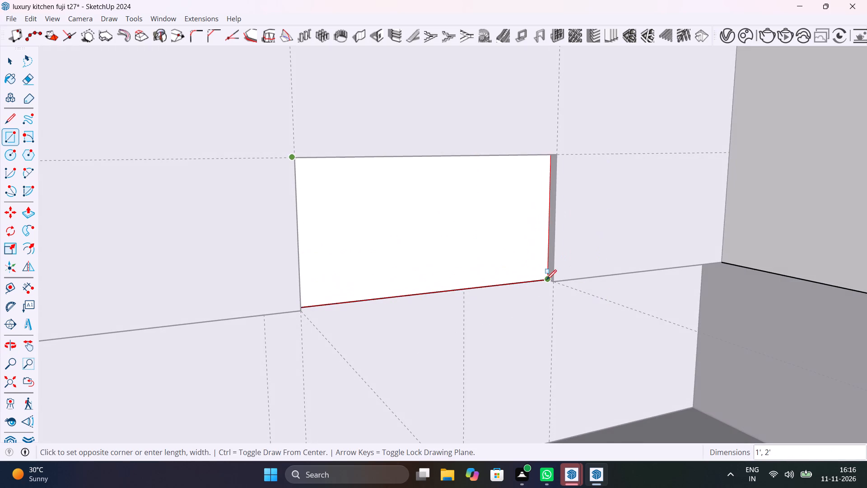
pyautogui.scroll(16, 546, 280)
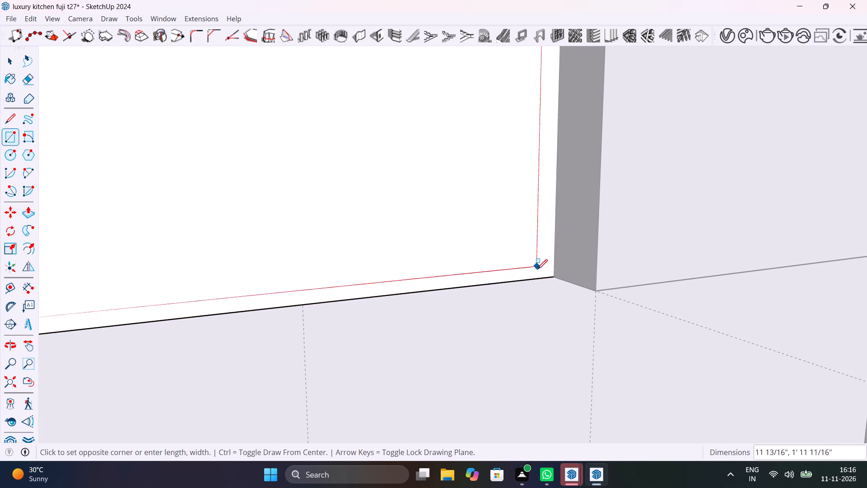
pyautogui.click(554, 277)
# Push the rectangle back through the full depth of the overhead cabinet to form an open recess, and close the group.
pyautogui.press('space')
pyautogui.click(493, 252)
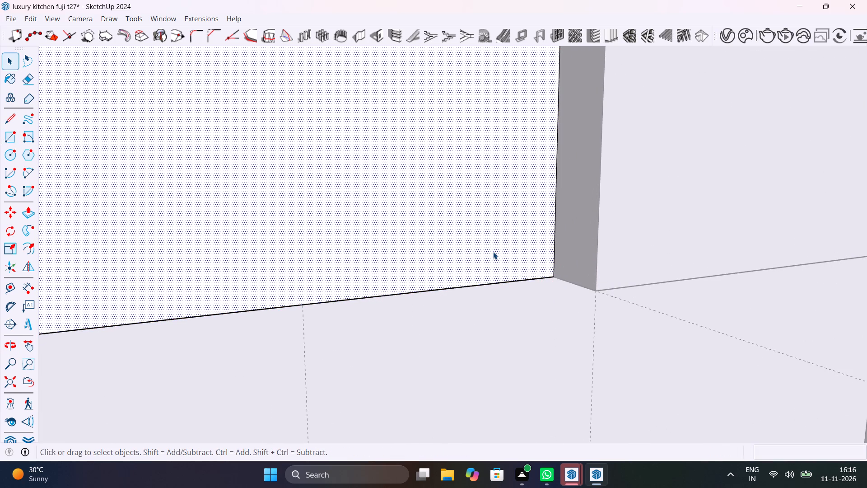
pyautogui.press('p')
pyautogui.click(493, 252)
pyautogui.scroll(-8, 421, 205)
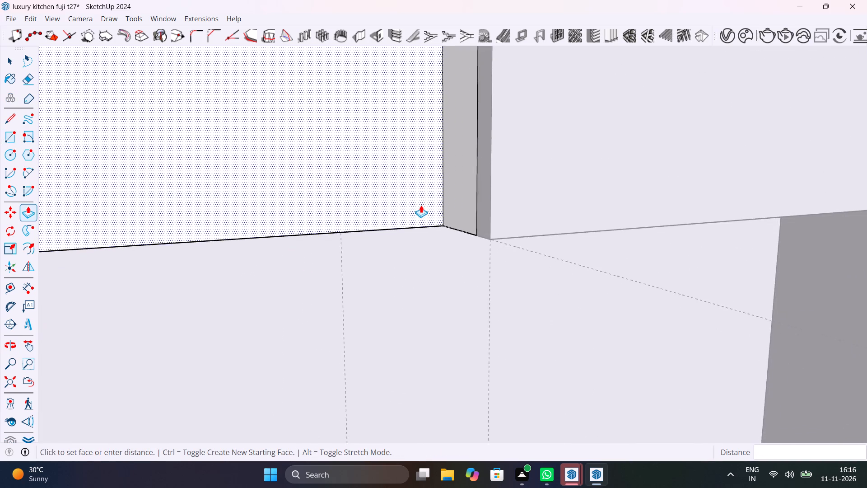
pyautogui.scroll(-3, 421, 205)
pyautogui.moveTo(421, 205); pyautogui.dragTo(493, 293, button='middle')
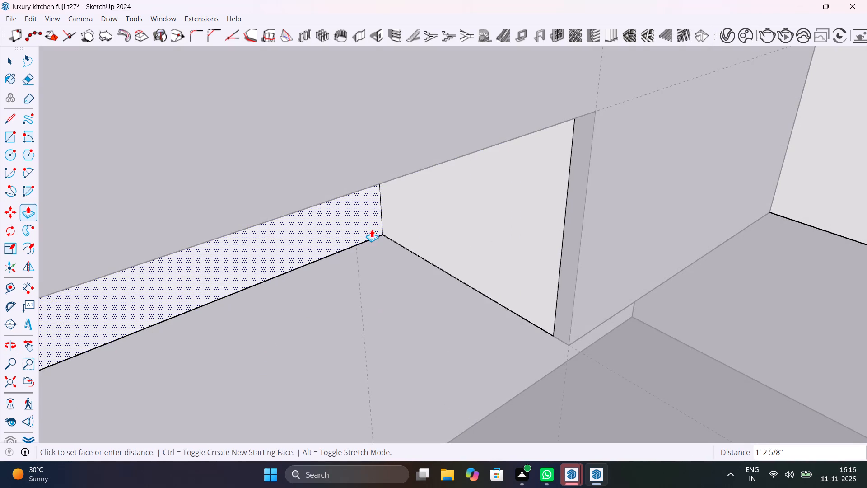
pyautogui.scroll(-6, 371, 220)
pyautogui.moveTo(376, 264); pyautogui.dragTo(336, 201, button='middle')
pyautogui.click(279, 134)
pyautogui.press('space')
pyautogui.keyDown('shift'); pyautogui.moveTo(326, 238); pyautogui.dragTo(392, 310, button='middle'); pyautogui.keyUp('shift')
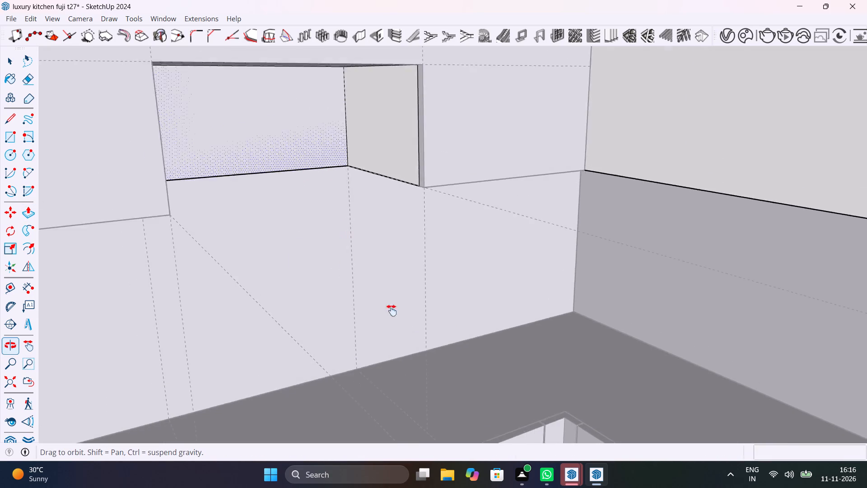
pyautogui.keyDown('shift'); pyautogui.moveTo(392, 310); pyautogui.dragTo(366, 363, button='middle'); pyautogui.keyUp('shift')
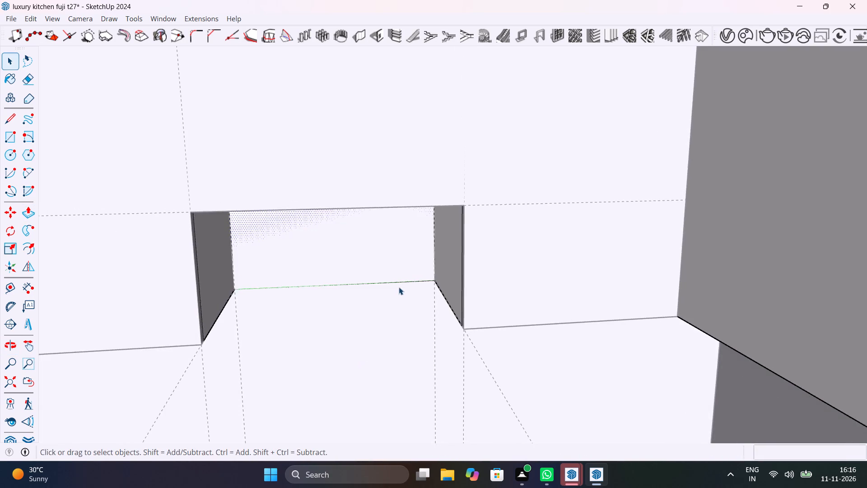
pyautogui.scroll(-11, 399, 287)
pyautogui.click(9, 381)
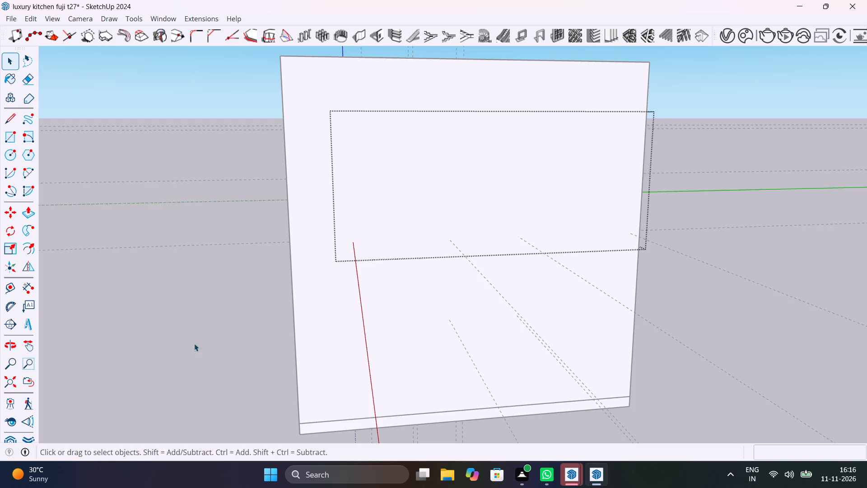
pyautogui.moveTo(209, 338); pyautogui.dragTo(423, 459, button='middle')
pyautogui.click(213, 255)
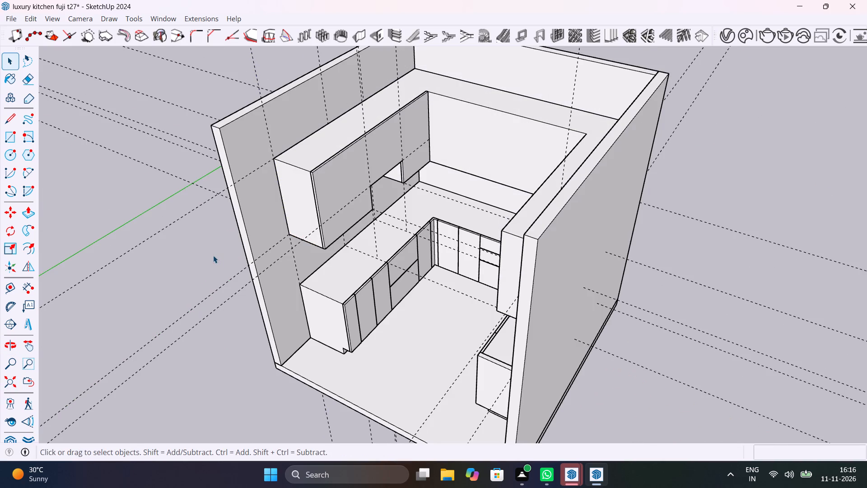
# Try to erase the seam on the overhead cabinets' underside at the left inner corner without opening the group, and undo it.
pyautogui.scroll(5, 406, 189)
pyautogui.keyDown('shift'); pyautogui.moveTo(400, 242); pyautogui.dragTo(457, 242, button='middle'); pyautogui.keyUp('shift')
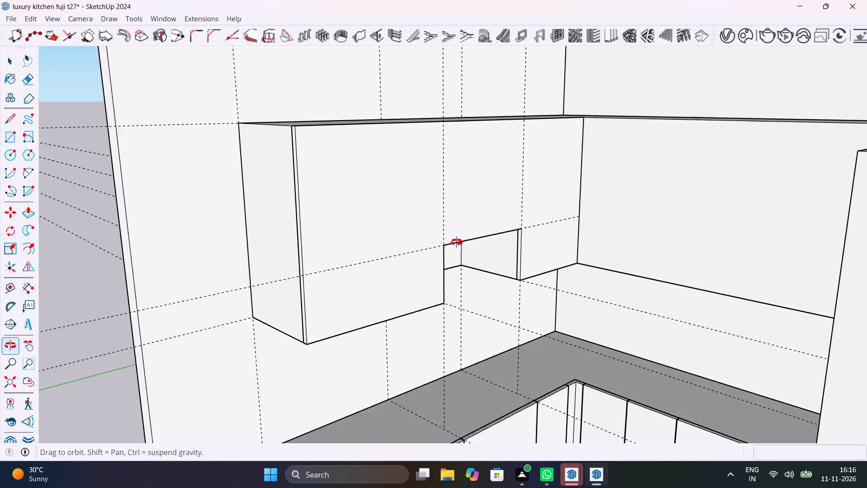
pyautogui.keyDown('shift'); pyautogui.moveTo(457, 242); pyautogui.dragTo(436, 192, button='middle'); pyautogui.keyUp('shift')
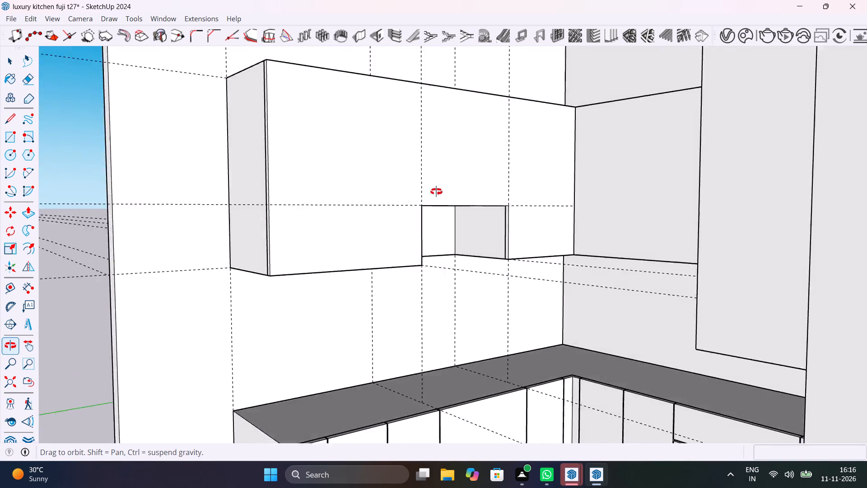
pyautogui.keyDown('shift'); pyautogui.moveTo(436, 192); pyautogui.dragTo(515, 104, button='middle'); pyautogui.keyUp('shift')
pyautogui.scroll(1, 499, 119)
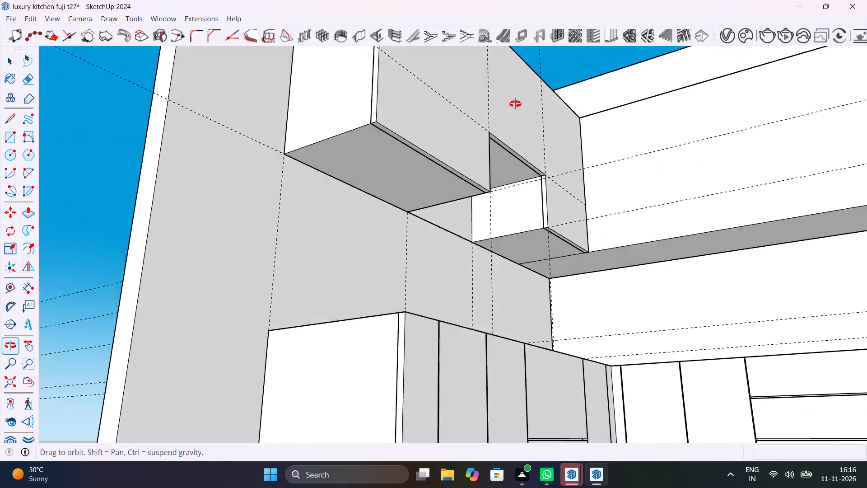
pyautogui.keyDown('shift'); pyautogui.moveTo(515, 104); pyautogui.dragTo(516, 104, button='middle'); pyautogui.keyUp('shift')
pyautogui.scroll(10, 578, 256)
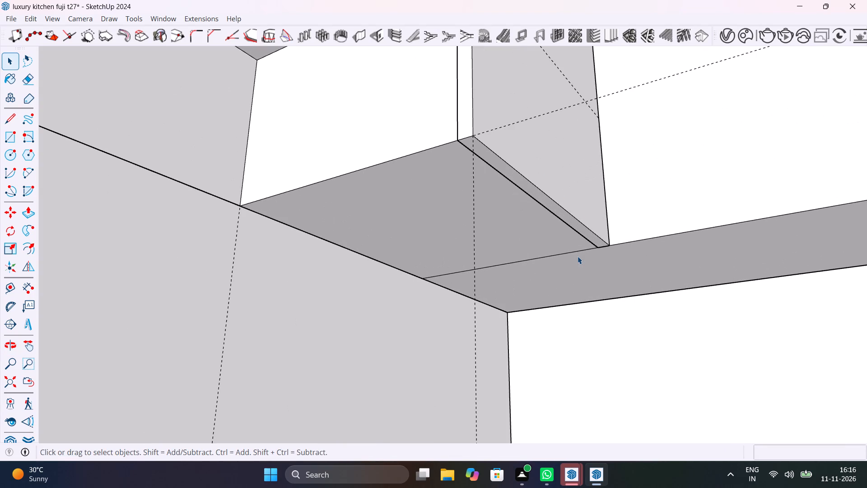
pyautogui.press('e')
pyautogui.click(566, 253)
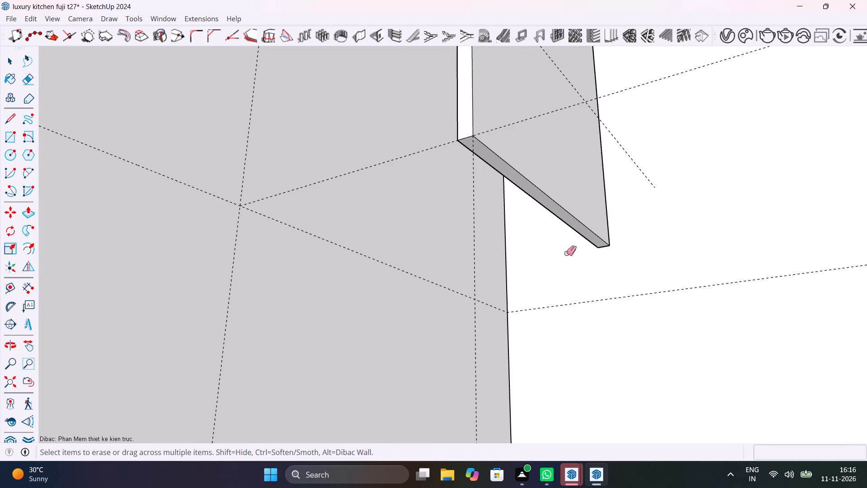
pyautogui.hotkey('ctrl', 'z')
# Open the overhead cabinet group and erase the underside seam line at the left inner corner.
pyautogui.doubleClick(527, 240)
pyautogui.doubleClick(527, 240)
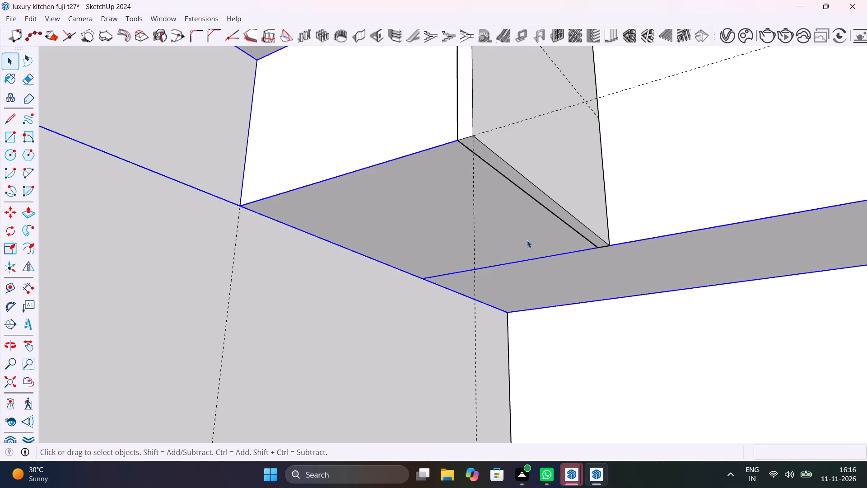
pyautogui.press('e')
pyautogui.moveTo(527, 240); pyautogui.dragTo(543, 267)
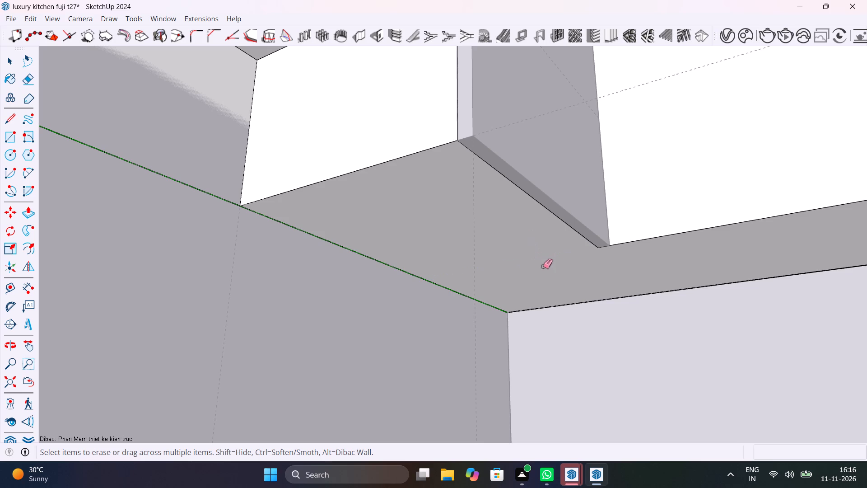
pyautogui.press('space')
# Erase the underside seam line at the right inner corner of the overhead cabinets and close the group.
pyautogui.scroll(-12, 540, 250)
pyautogui.moveTo(610, 254); pyautogui.dragTo(613, 255, button='middle')
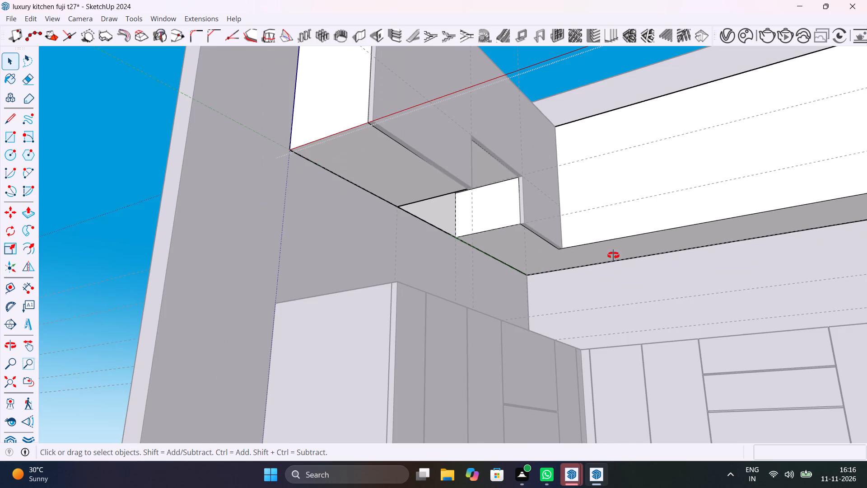
pyautogui.moveTo(613, 255); pyautogui.dragTo(690, 314, button='middle')
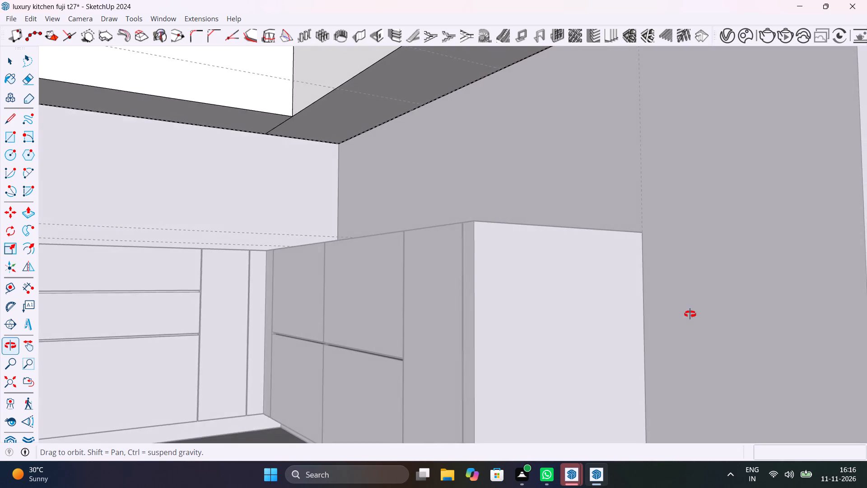
pyautogui.moveTo(690, 314); pyautogui.dragTo(516, 196, button='middle')
pyautogui.scroll(12, 322, 155)
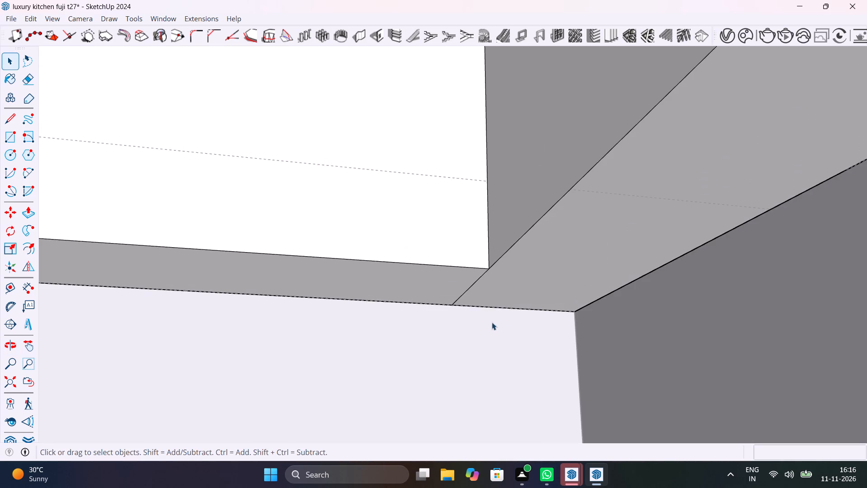
pyautogui.press('e')
pyautogui.moveTo(486, 298); pyautogui.dragTo(468, 284)
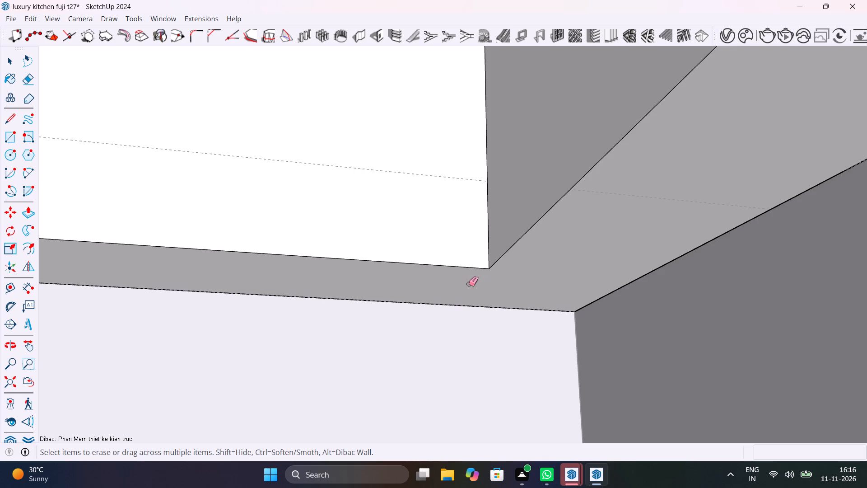
pyautogui.press('space')
pyautogui.scroll(-15, 468, 283)
pyautogui.click(683, 211)
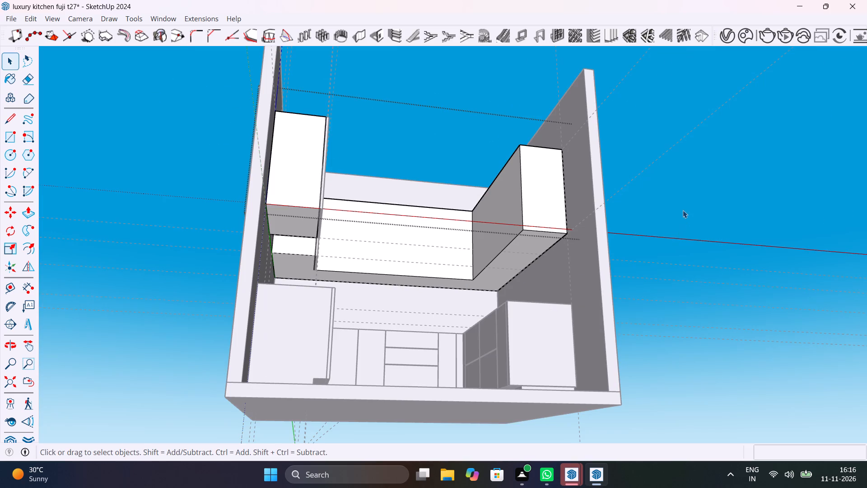
# Open the left run's shutter panel group and copy its vertical edge at the inner corner 4" along the panel.
pyautogui.moveTo(554, 258); pyautogui.dragTo(460, 422, button='middle')
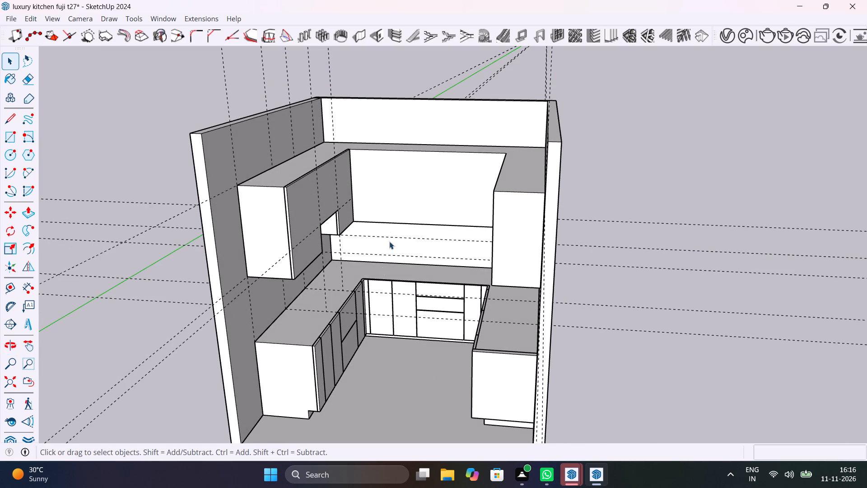
pyautogui.scroll(10, 360, 200)
pyautogui.keyDown('shift'); pyautogui.moveTo(360, 204); pyautogui.dragTo(358, 308, button='middle'); pyautogui.keyUp('shift')
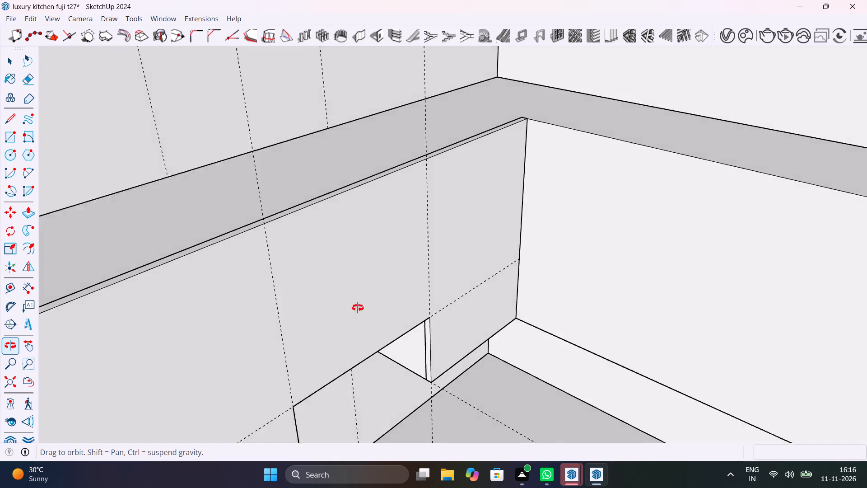
pyautogui.keyDown('shift'); pyautogui.moveTo(358, 308); pyautogui.dragTo(279, 304, button='middle'); pyautogui.keyUp('shift')
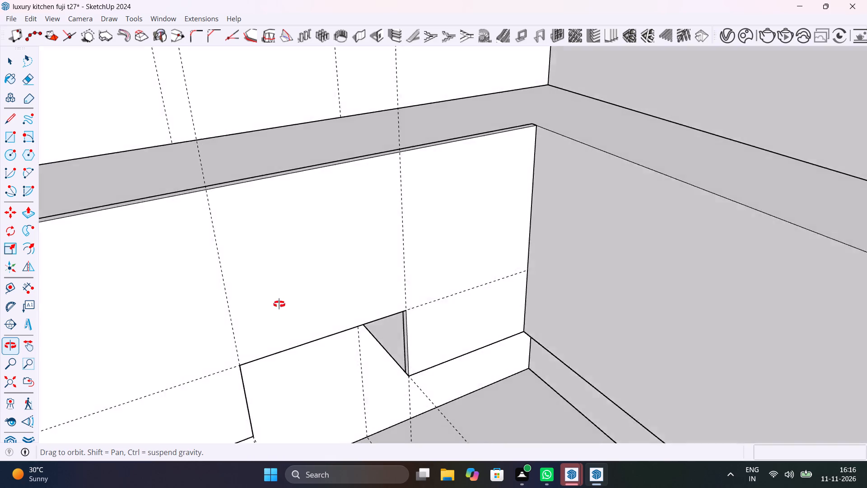
pyautogui.keyDown('shift'); pyautogui.moveTo(279, 304); pyautogui.dragTo(220, 405, button='middle'); pyautogui.keyUp('shift')
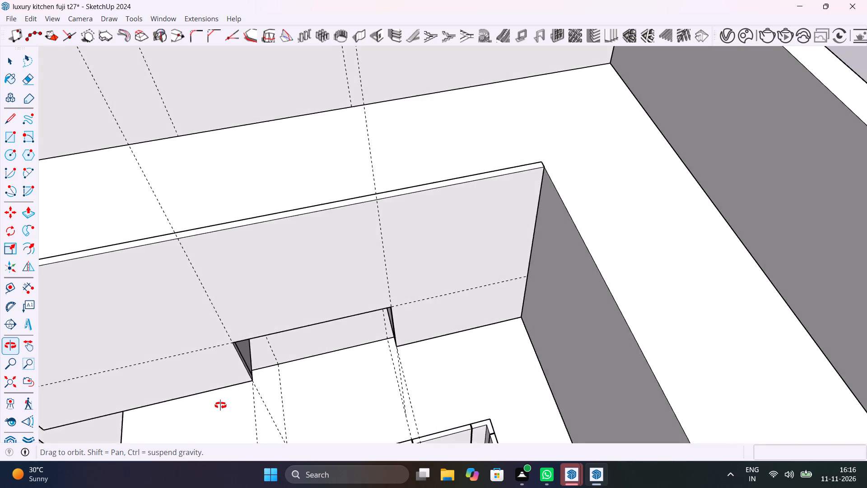
pyautogui.keyDown('shift'); pyautogui.moveTo(220, 405); pyautogui.dragTo(392, 343, button='middle'); pyautogui.keyUp('shift')
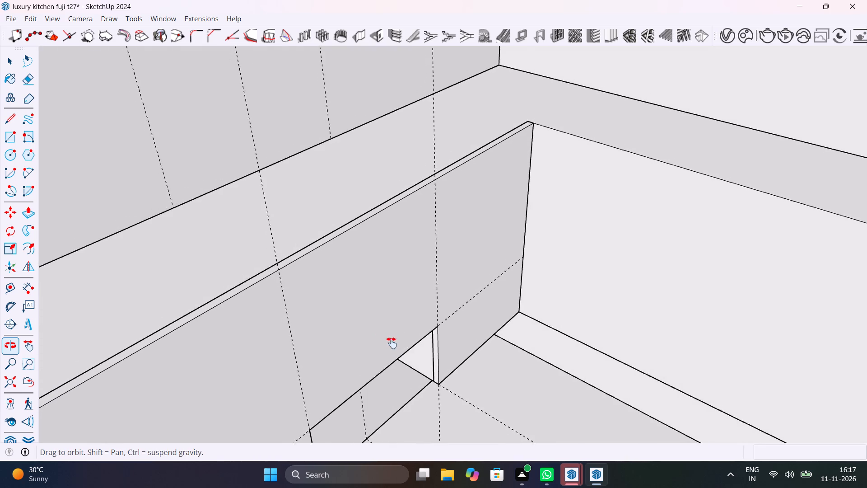
pyautogui.keyDown('shift'); pyautogui.moveTo(392, 343); pyautogui.dragTo(358, 374, button='middle'); pyautogui.keyUp('shift')
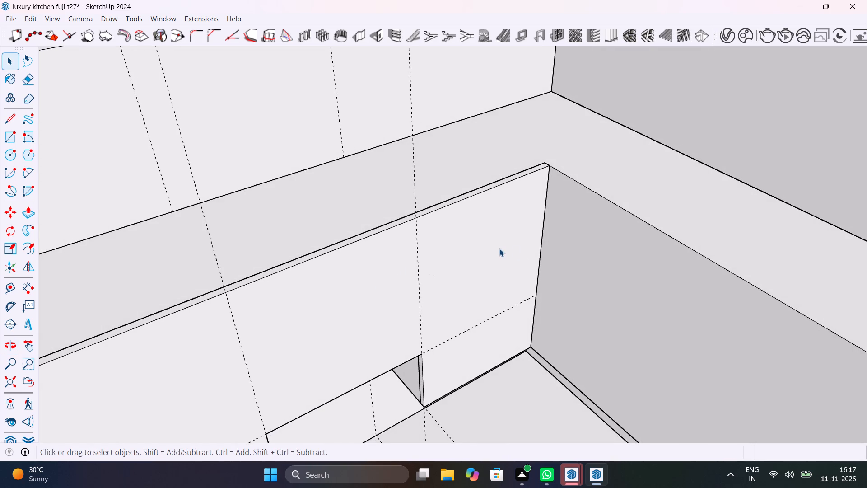
pyautogui.doubleClick(499, 248)
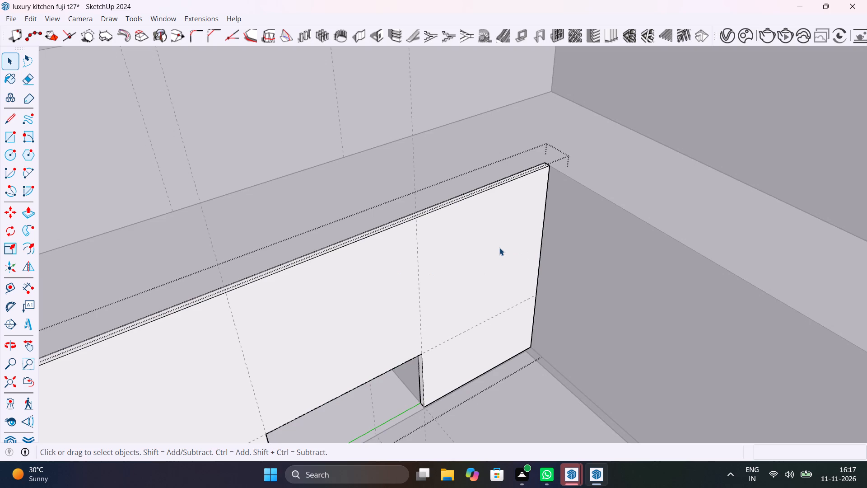
pyautogui.scroll(-10, 499, 248)
pyautogui.keyDown('shift'); pyautogui.moveTo(498, 254); pyautogui.dragTo(489, 272, button='middle'); pyautogui.keyUp('shift')
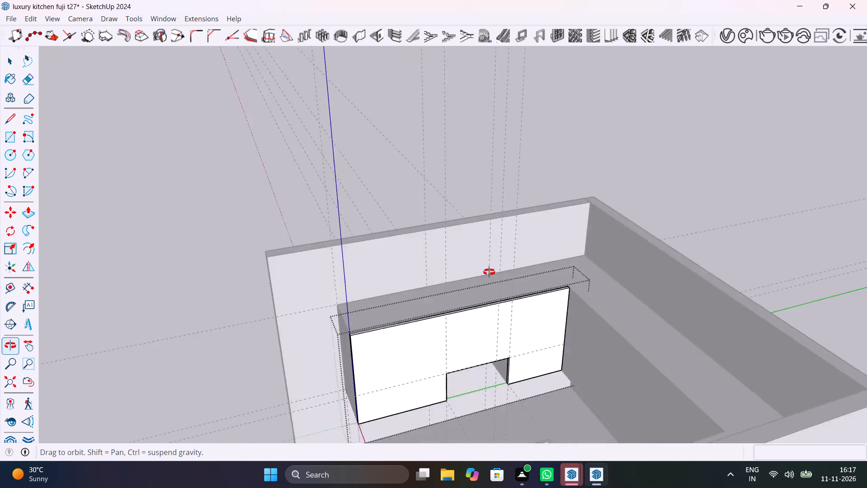
pyautogui.keyDown('shift'); pyautogui.moveTo(489, 272); pyautogui.dragTo(468, 292, button='middle'); pyautogui.keyUp('shift')
pyautogui.scroll(6, 579, 336)
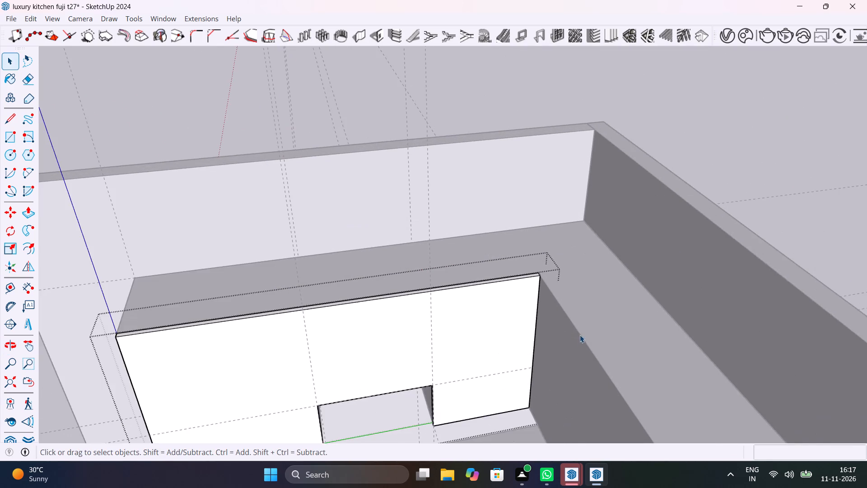
pyautogui.scroll(4, 580, 335)
pyautogui.click(522, 290)
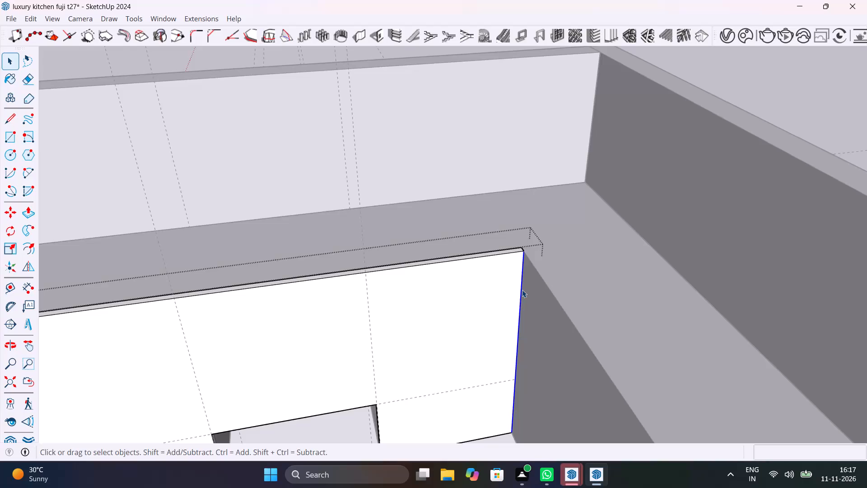
pyautogui.press('m')
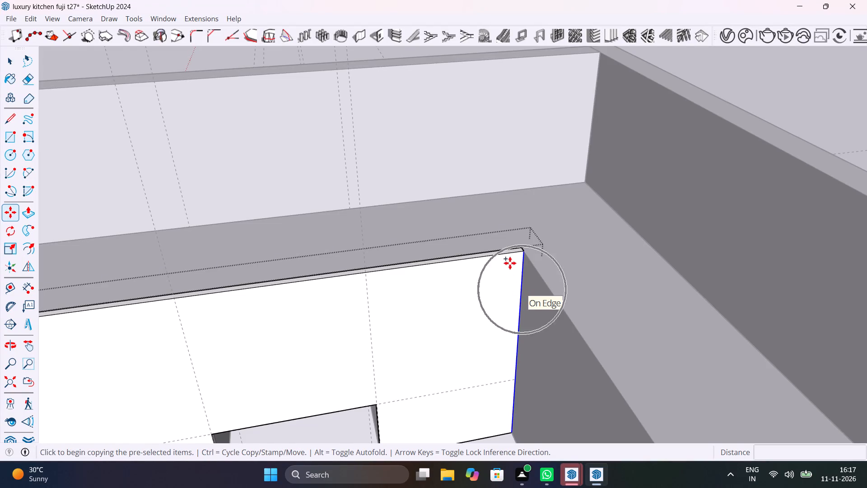
pyautogui.click(522, 251)
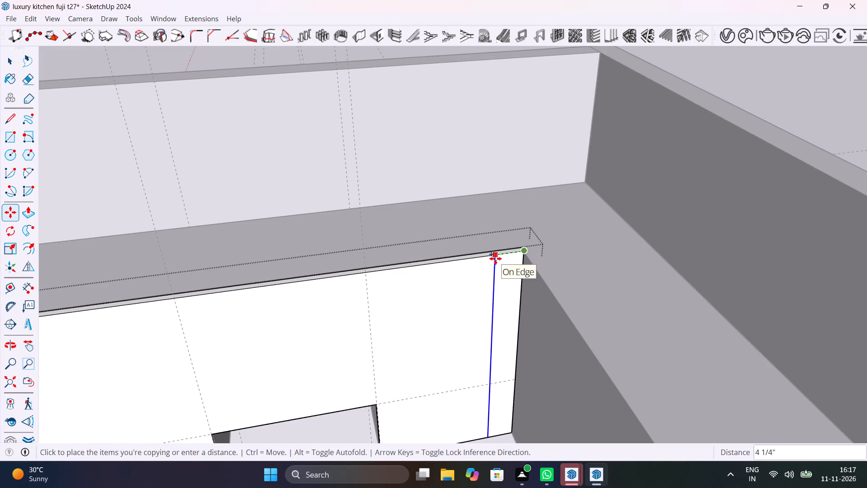
pyautogui.write('4"')
pyautogui.press('Return')
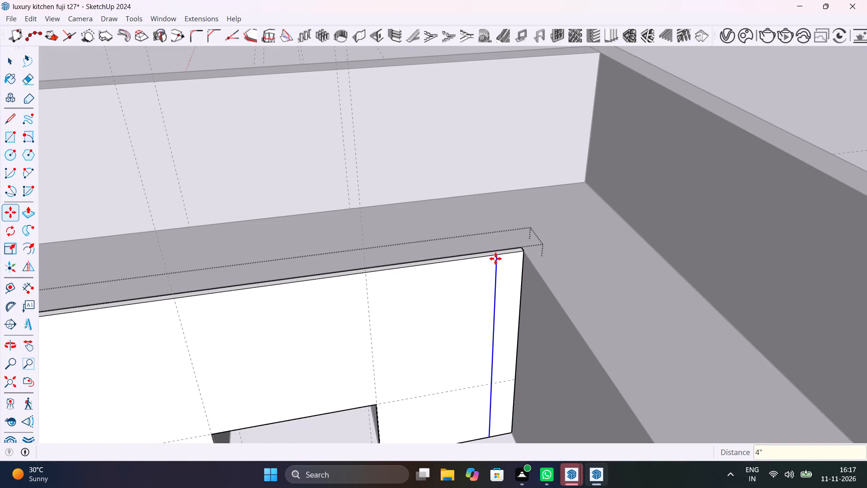
# Copy the left shutter panel's inner-corner vertical edge 1" inward along the panel face.
pyautogui.scroll(12, 513, 280)
pyautogui.press('space')
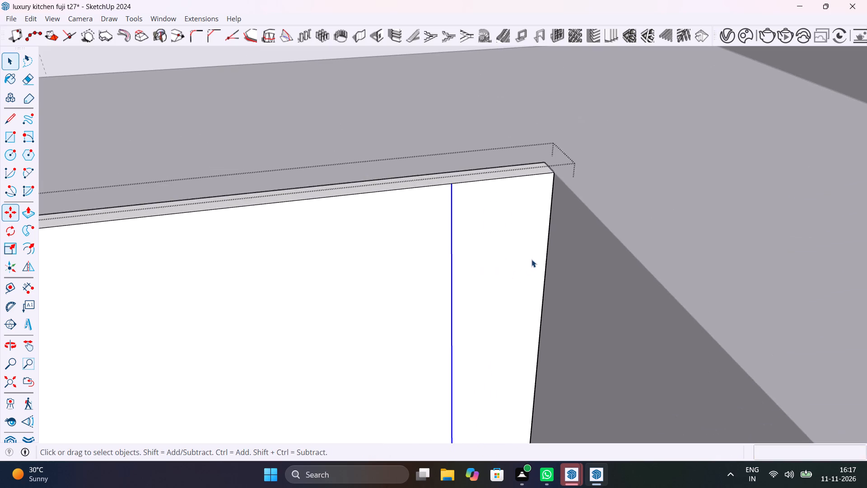
pyautogui.click(551, 219)
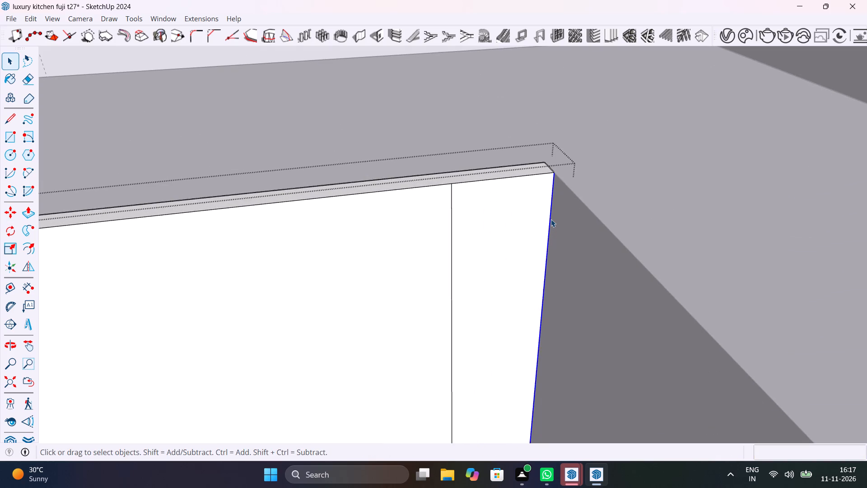
pyautogui.press('m')
pyautogui.click(554, 176)
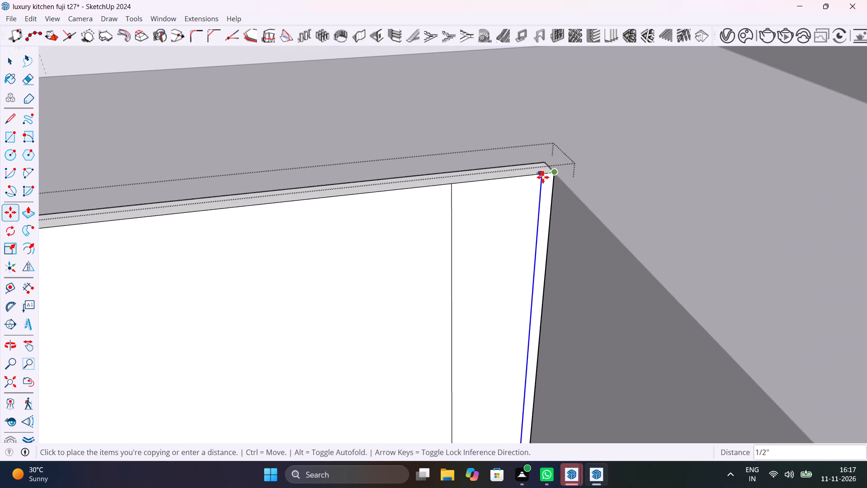
pyautogui.write('1"')
pyautogui.press('Return')
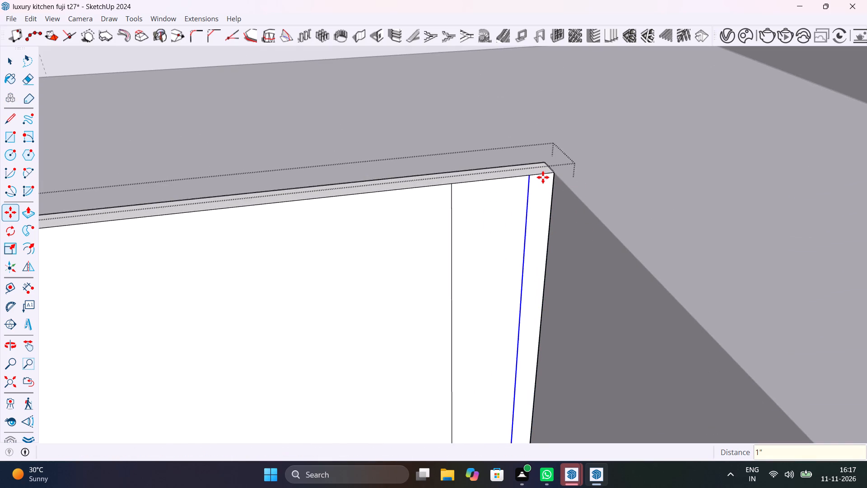
# Copy the vertical line 4" from the inner corner a further 4 mm away from the corner to form a gap.
pyautogui.scroll(-14, 543, 177)
pyautogui.moveTo(521, 237); pyautogui.dragTo(531, 251, button='middle')
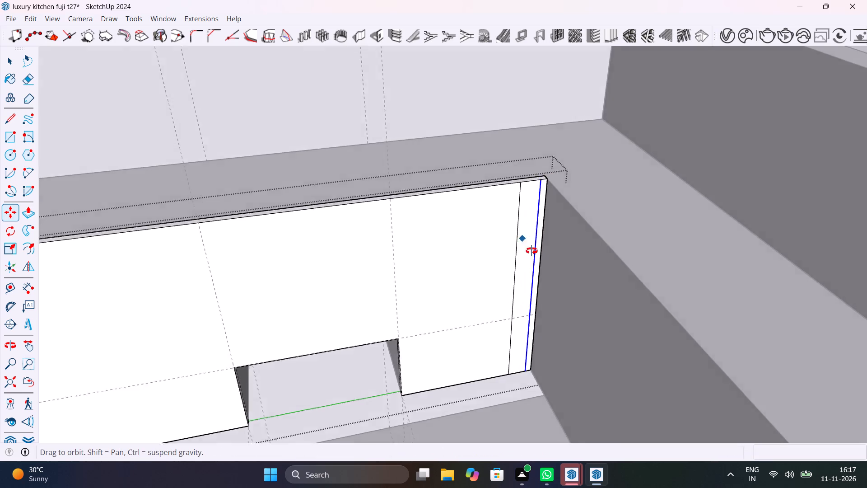
pyautogui.moveTo(531, 251); pyautogui.dragTo(518, 253, button='middle')
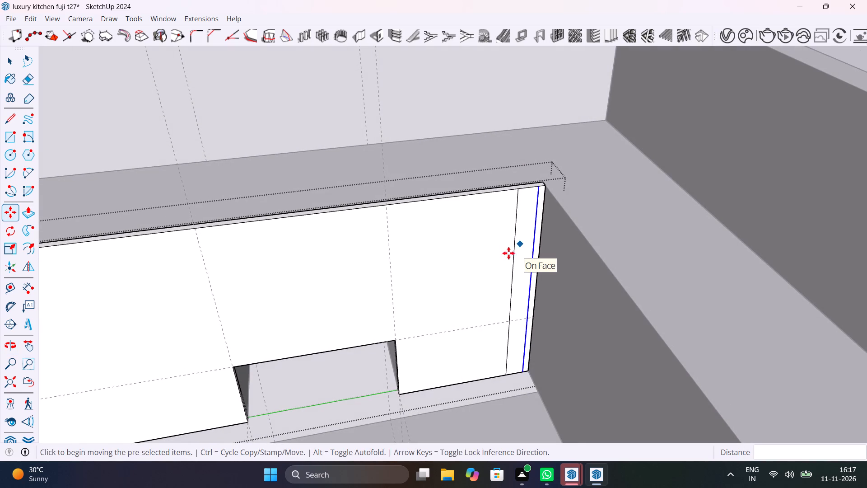
pyautogui.moveTo(506, 253); pyautogui.dragTo(499, 188, button='middle')
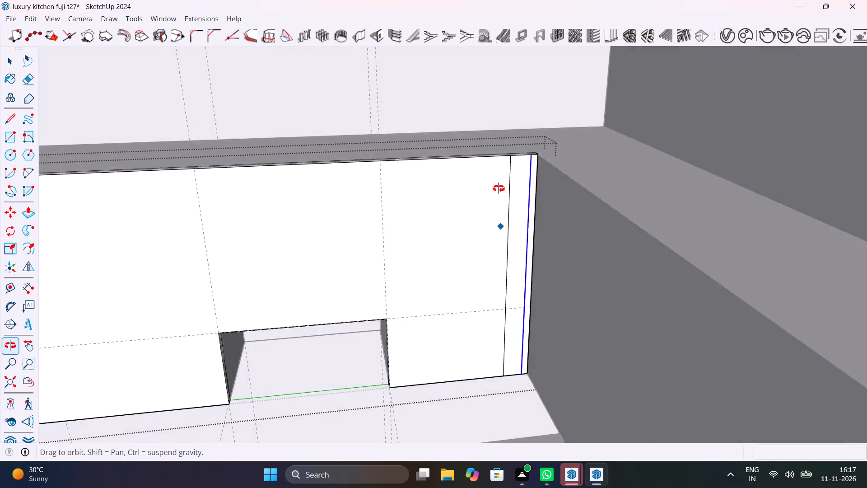
pyautogui.moveTo(499, 188); pyautogui.dragTo(557, 221, button='middle')
pyautogui.press('space')
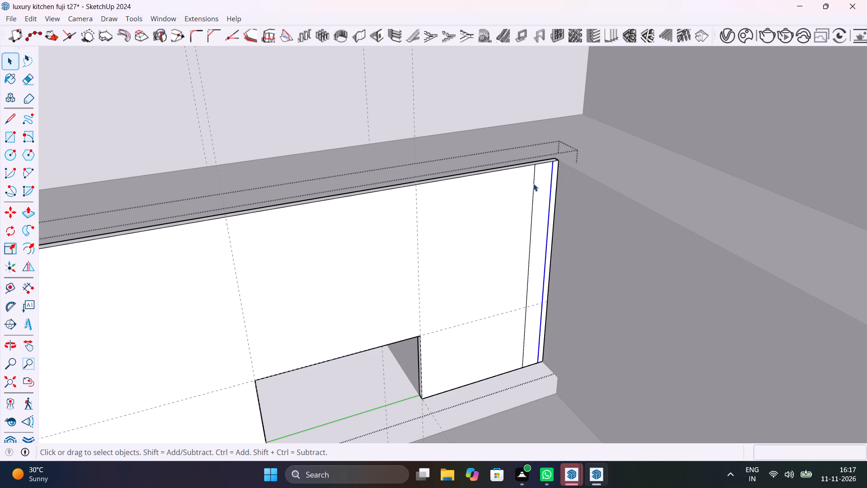
pyautogui.click(533, 184)
pyautogui.press('m')
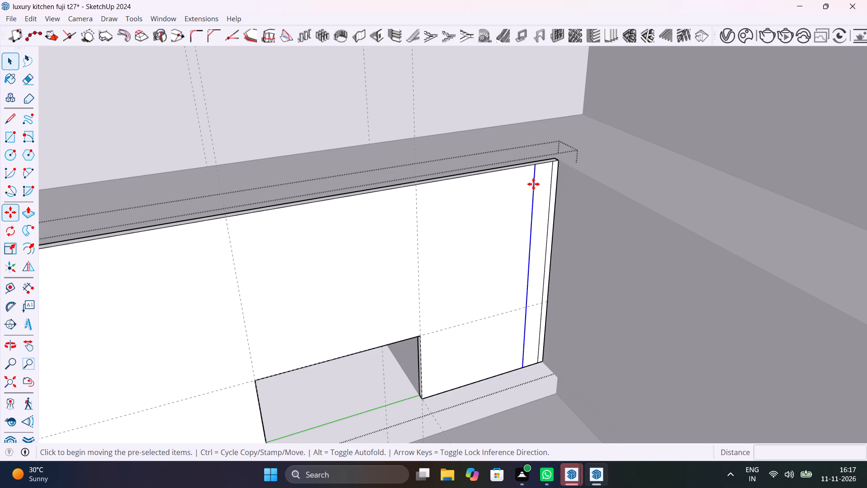
pyautogui.scroll(5, 533, 184)
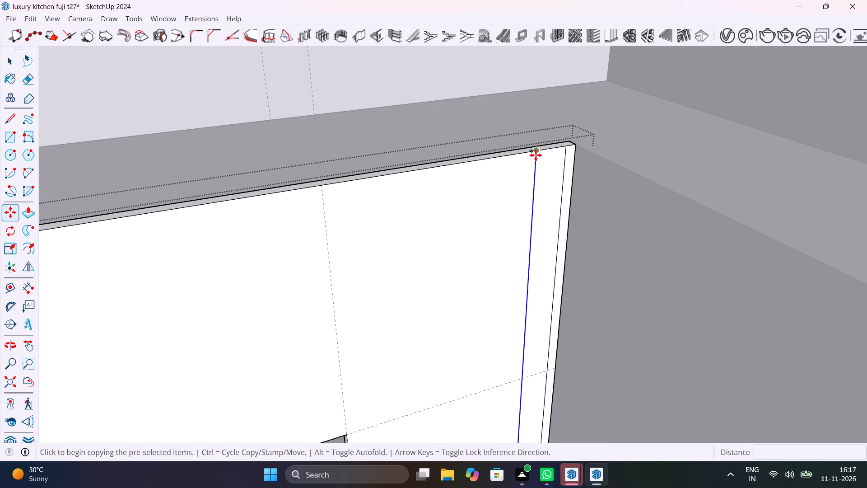
pyautogui.click(536, 154)
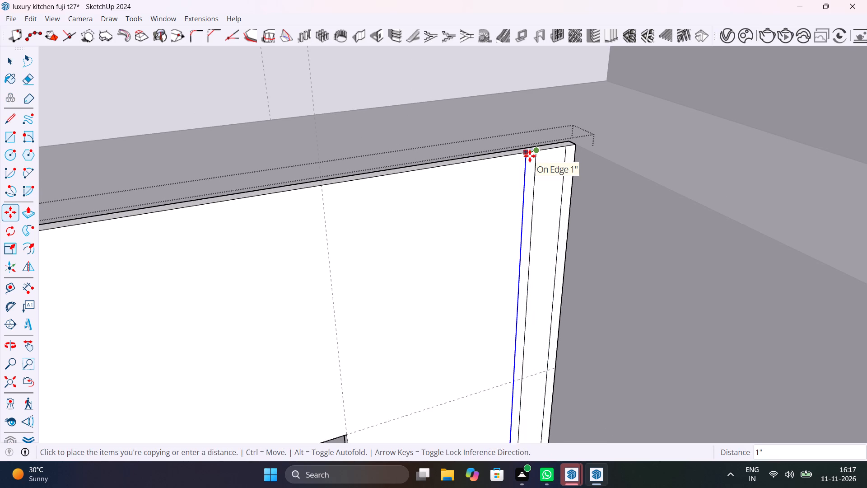
pyautogui.press('4')
pyautogui.write('mm')
pyautogui.press('Return')
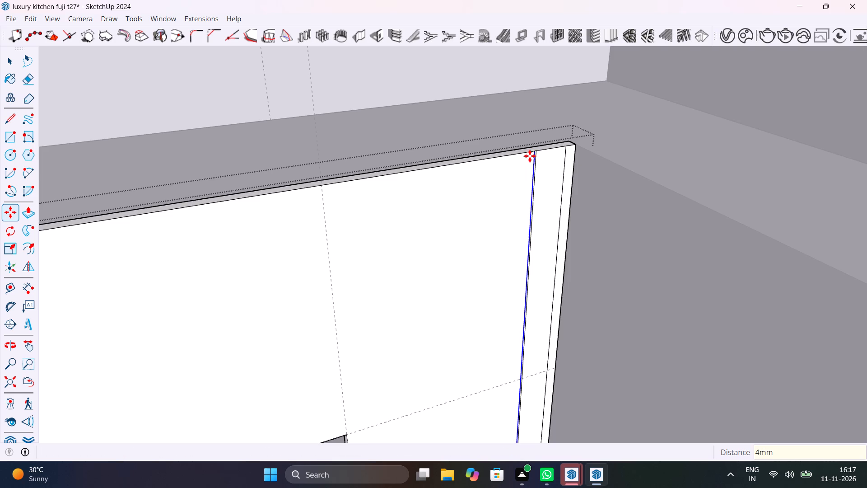
# Measure along the panel's top edge from the 4 mm gap line to the vertical guide at the recess's near side.
pyautogui.keyDown('shift'); pyautogui.moveTo(482, 193); pyautogui.dragTo(390, 108, button='middle'); pyautogui.keyUp('shift')
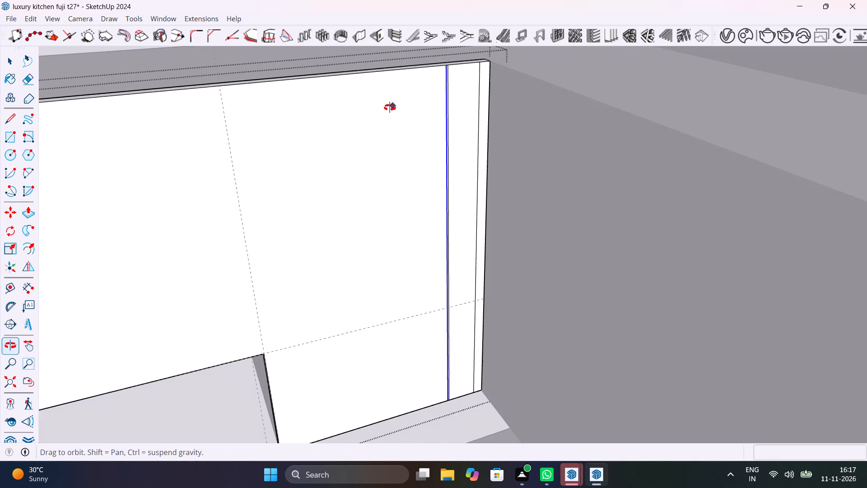
pyautogui.keyDown('shift'); pyautogui.moveTo(390, 108); pyautogui.dragTo(382, 114, button='middle'); pyautogui.keyUp('shift')
pyautogui.press('t')
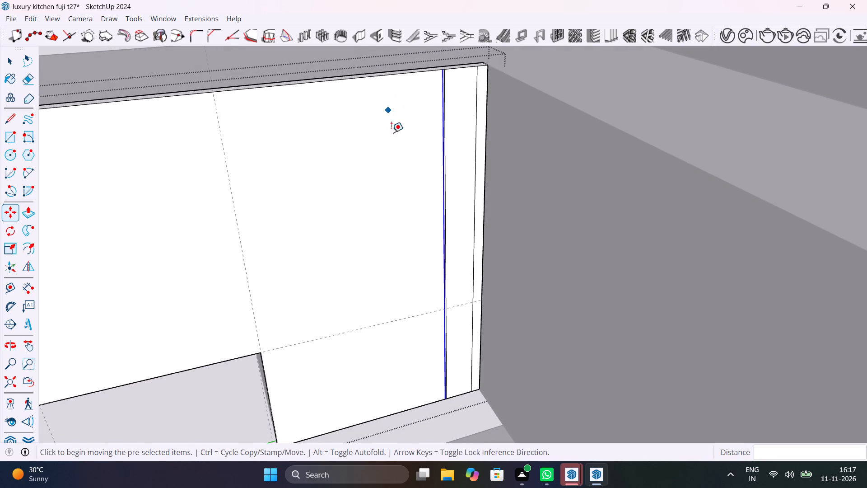
pyautogui.click(33, 284)
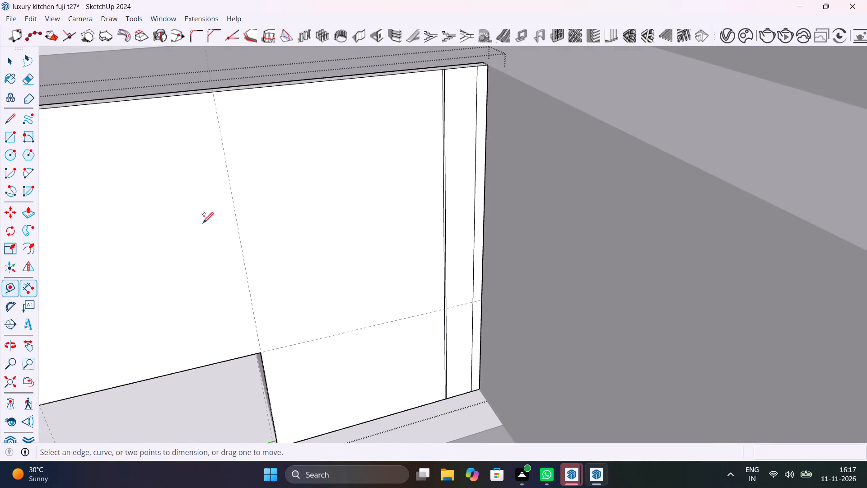
pyautogui.click(441, 71)
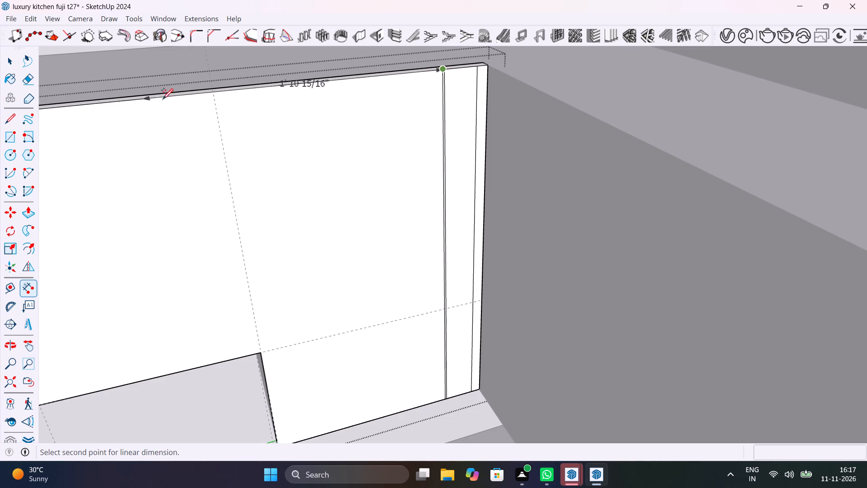
pyautogui.click(213, 93)
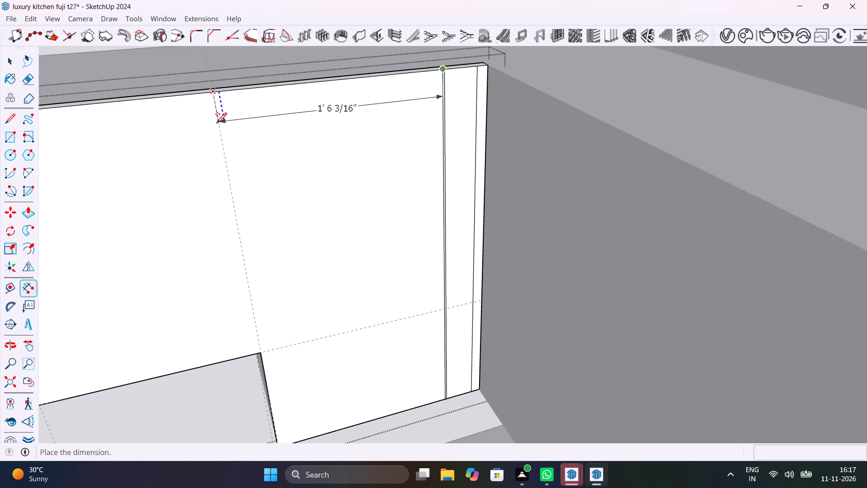
pyautogui.press('Escape')
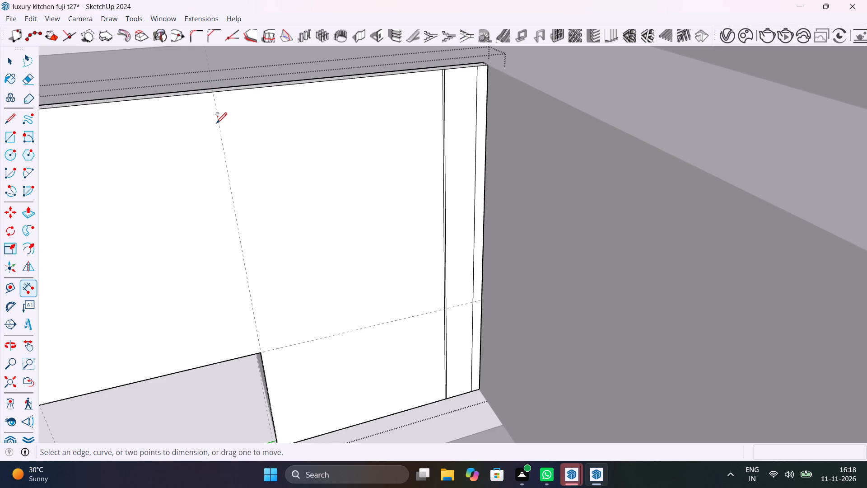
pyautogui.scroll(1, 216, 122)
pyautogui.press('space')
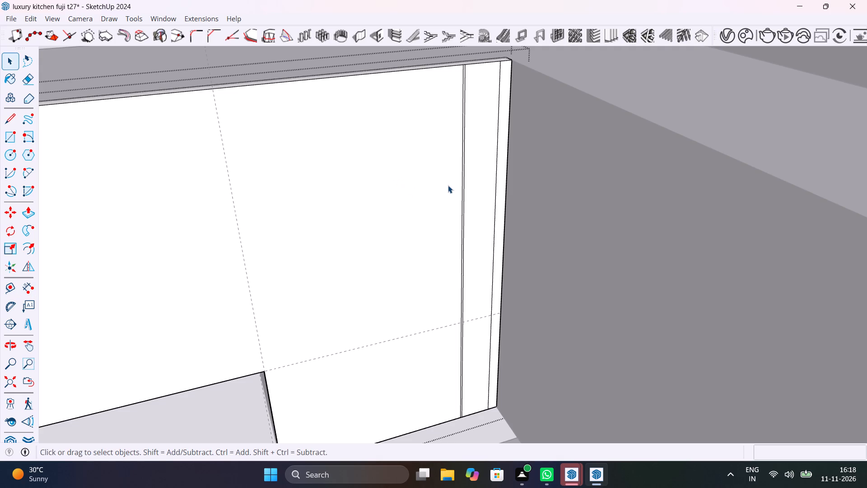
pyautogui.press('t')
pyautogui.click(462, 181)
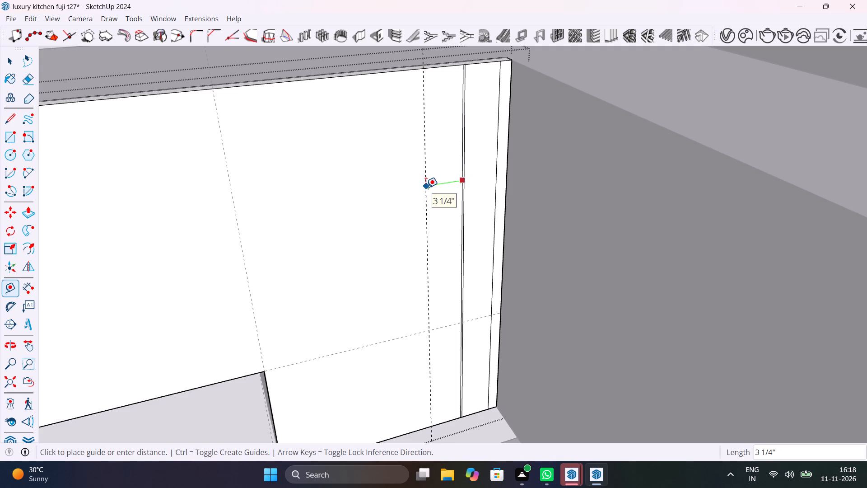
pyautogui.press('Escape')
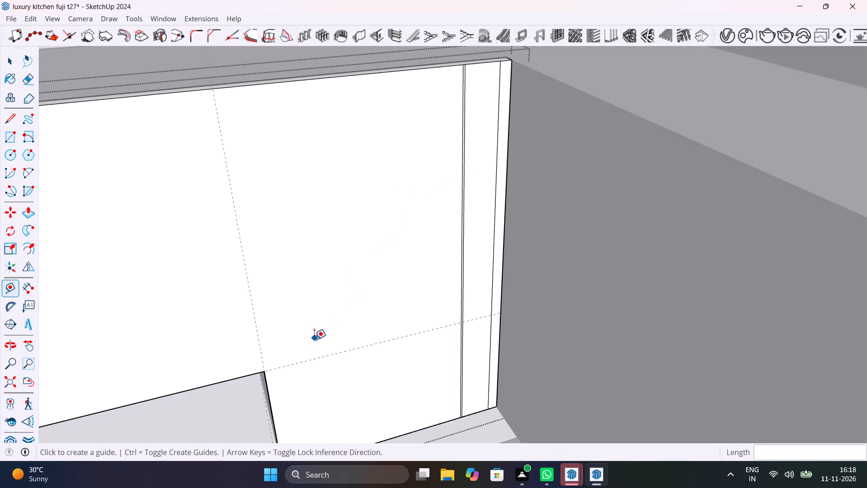
# Place two vertical guides beside the recess's near side, the first 4 mm outside its edge and the second 4 mm further toward the inner corner.
pyautogui.click(270, 395)
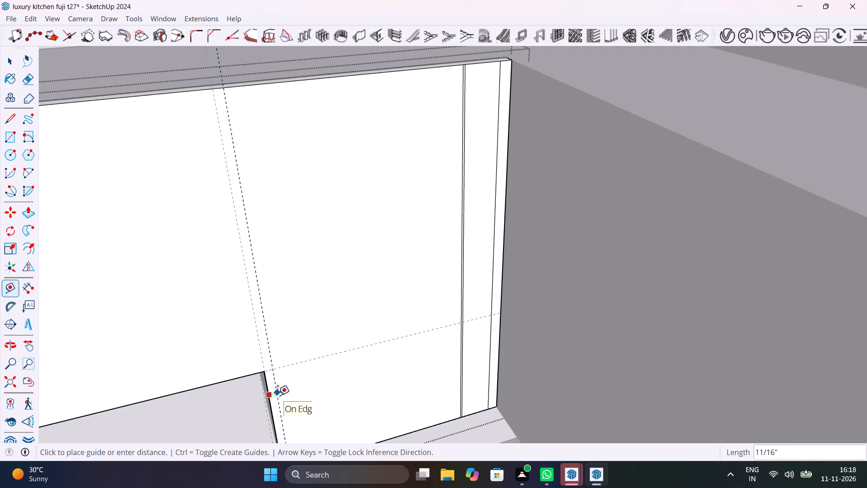
pyautogui.write('4mm')
pyautogui.press('Return')
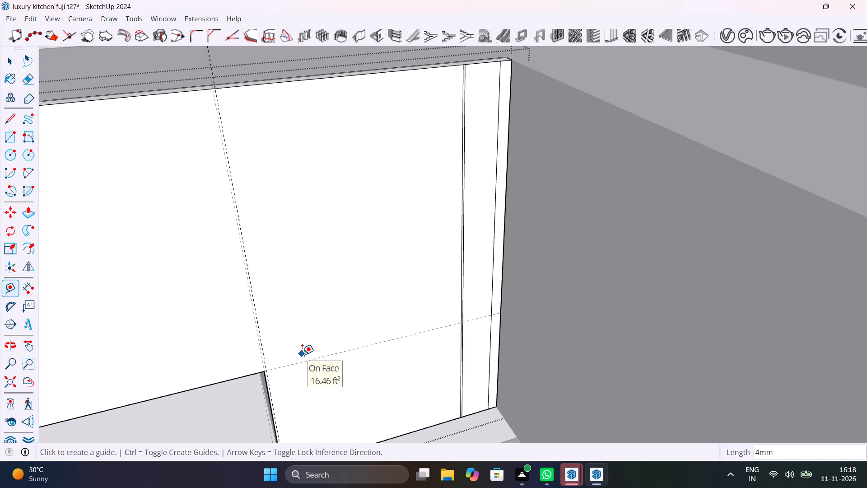
pyautogui.scroll(11, 259, 369)
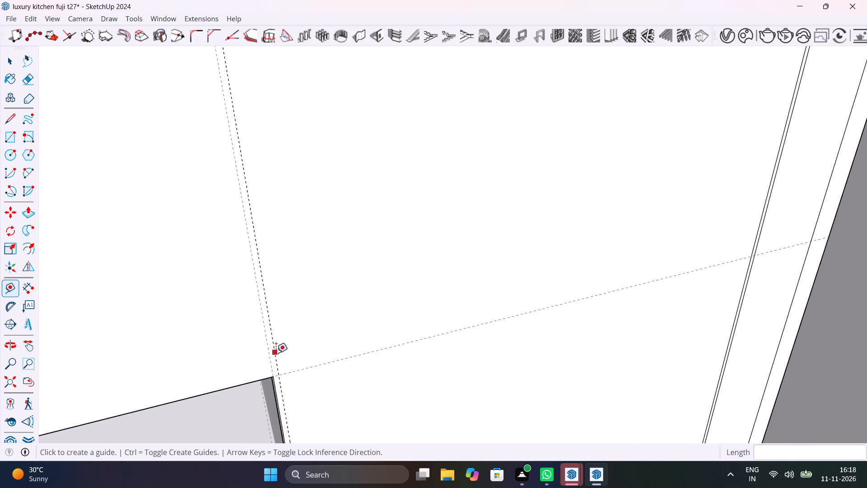
pyautogui.click(276, 353)
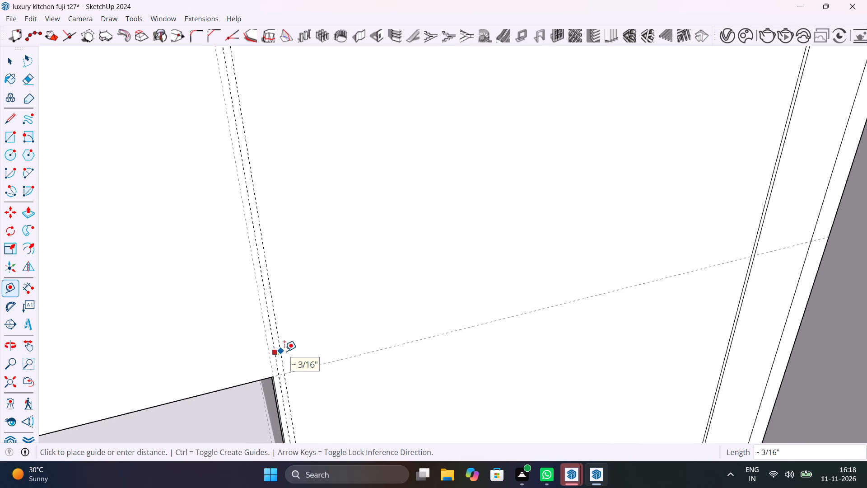
pyautogui.press('4')
pyautogui.write('mm')
pyautogui.press('Return')
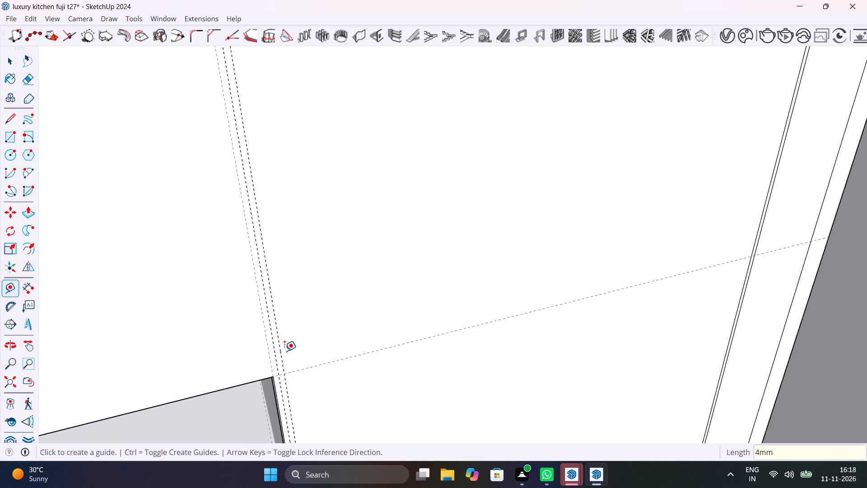
pyautogui.press('space')
# Push the 4 mm strip near the inner corner 1" through the left shutter panel to cut the gap, and save the model.
pyautogui.scroll(-8, 284, 351)
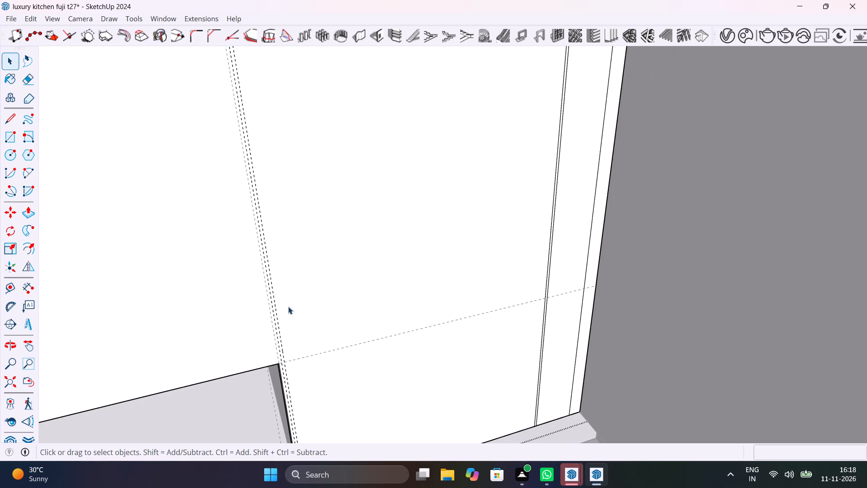
pyautogui.keyDown('shift'); pyautogui.moveTo(280, 286); pyautogui.dragTo(335, 444, button='middle'); pyautogui.keyUp('shift')
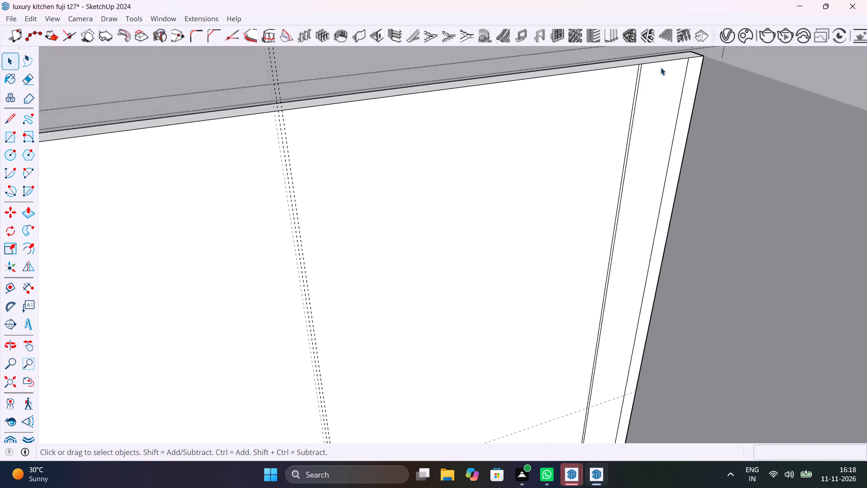
pyautogui.scroll(7, 661, 67)
pyautogui.keyDown('shift'); pyautogui.moveTo(631, 73); pyautogui.dragTo(612, 209, button='middle'); pyautogui.keyUp('shift')
pyautogui.scroll(6, 597, 204)
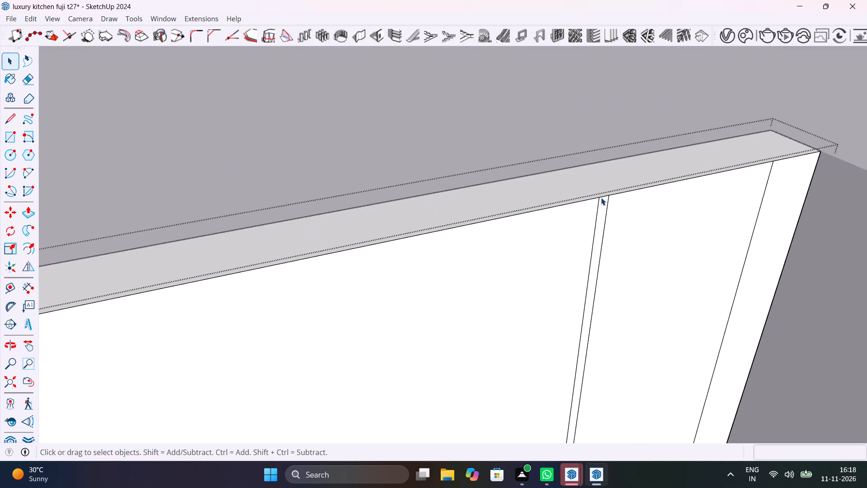
pyautogui.press('p')
pyautogui.click(603, 200)
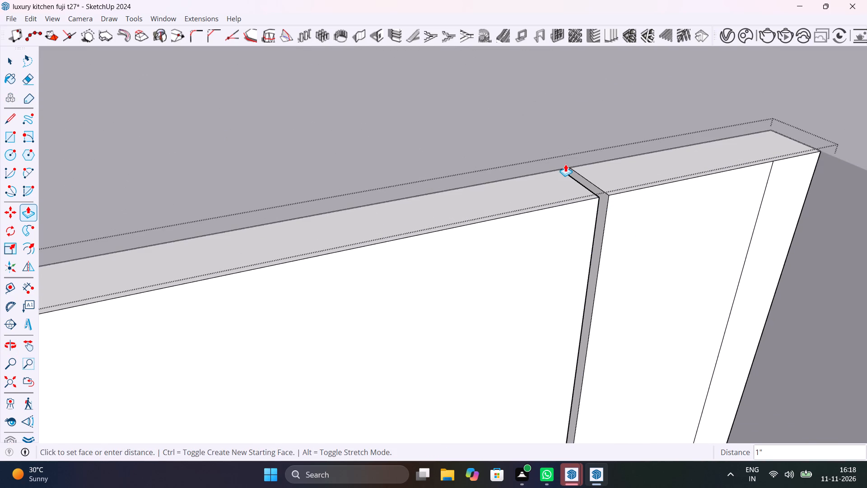
pyautogui.click(559, 160)
pyautogui.scroll(-15, 575, 192)
pyautogui.press('space')
pyautogui.hotkey('ctrl', 's')
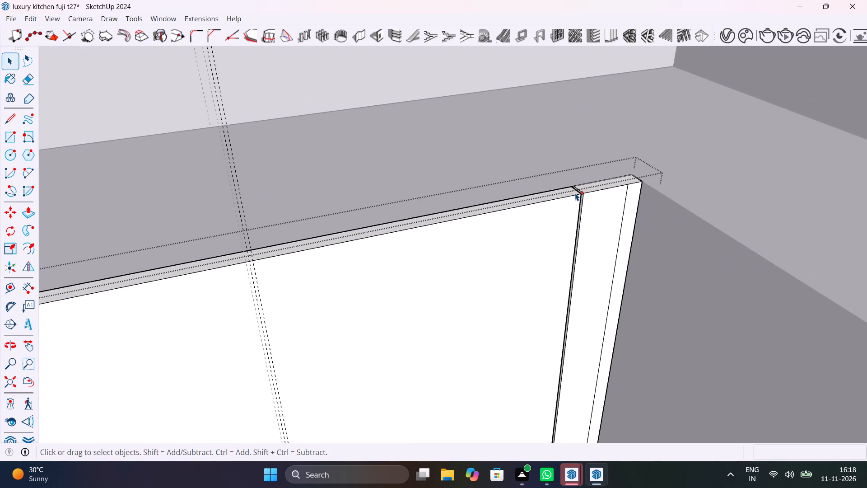
# Copy the cut gap's two front vertical edges 1' 6" along the panel onto the pair of guides beside the recess's near side.
pyautogui.scroll(1, 575, 202)
pyautogui.moveTo(578, 202); pyautogui.dragTo(474, 180, button='middle')
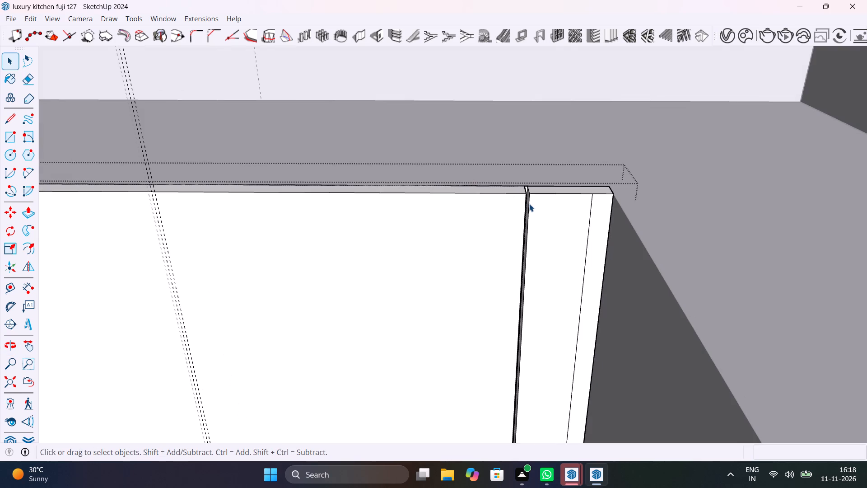
pyautogui.click(530, 206)
pyautogui.scroll(11, 530, 206)
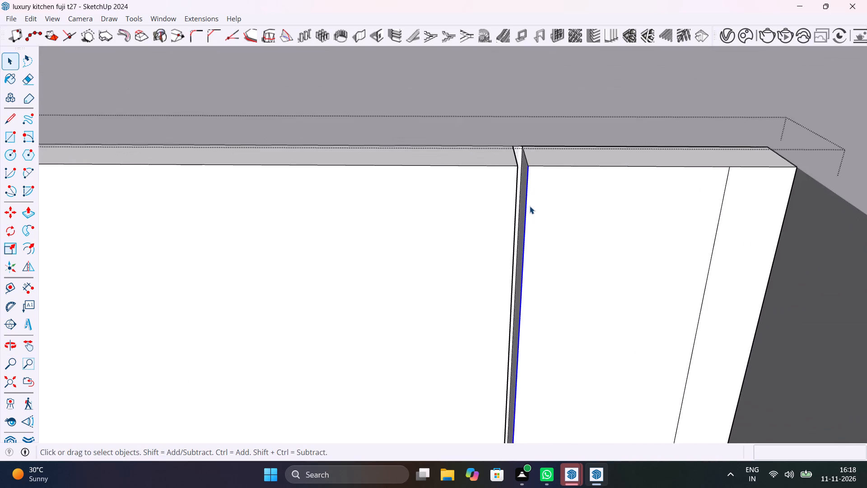
pyautogui.scroll(4, 530, 206)
pyautogui.scroll(-1, 530, 206)
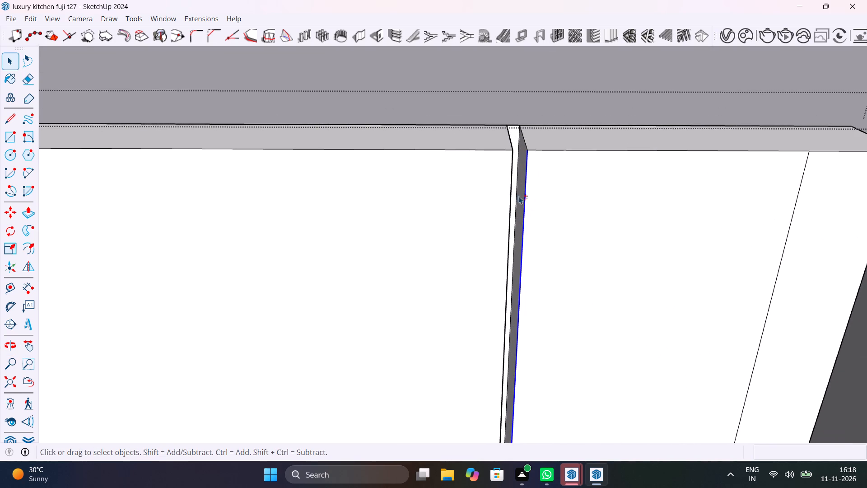
pyautogui.keyDown('shift'); pyautogui.click(512, 183); pyautogui.keyUp('shift')
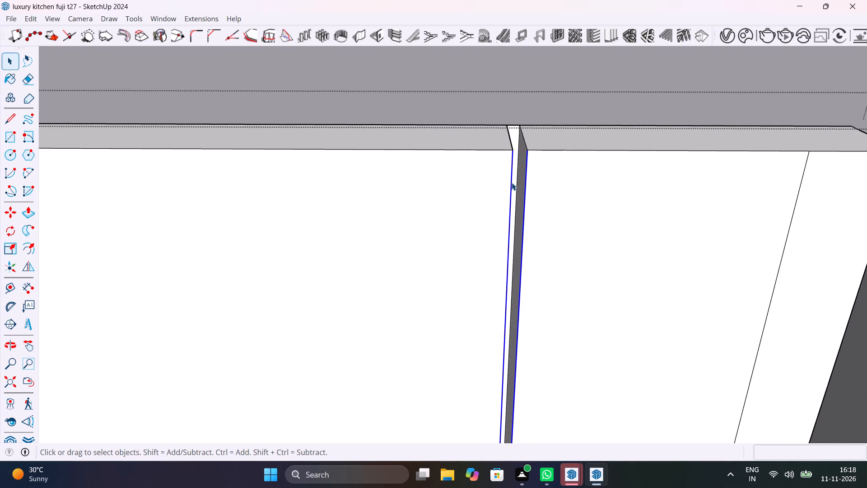
pyautogui.press('m')
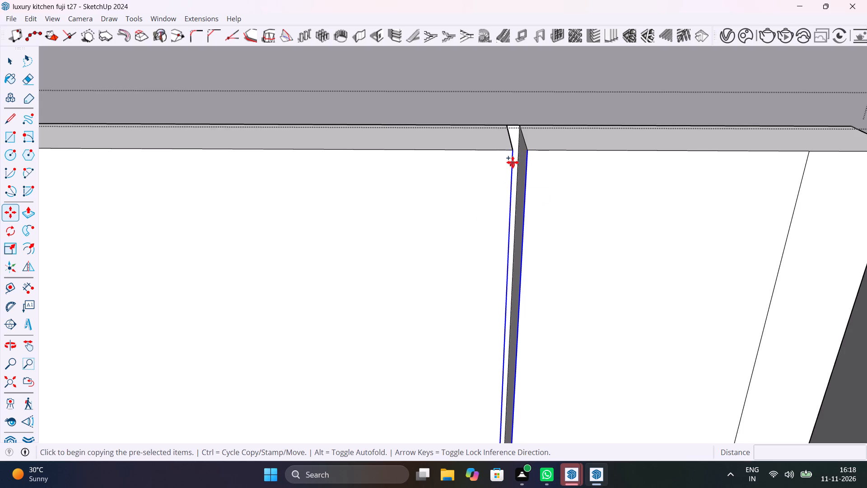
pyautogui.click(514, 153)
pyautogui.scroll(-15, 396, 152)
pyautogui.scroll(1, 379, 165)
pyautogui.keyDown('shift'); pyautogui.moveTo(379, 166); pyautogui.dragTo(608, 229, button='middle'); pyautogui.keyUp('shift')
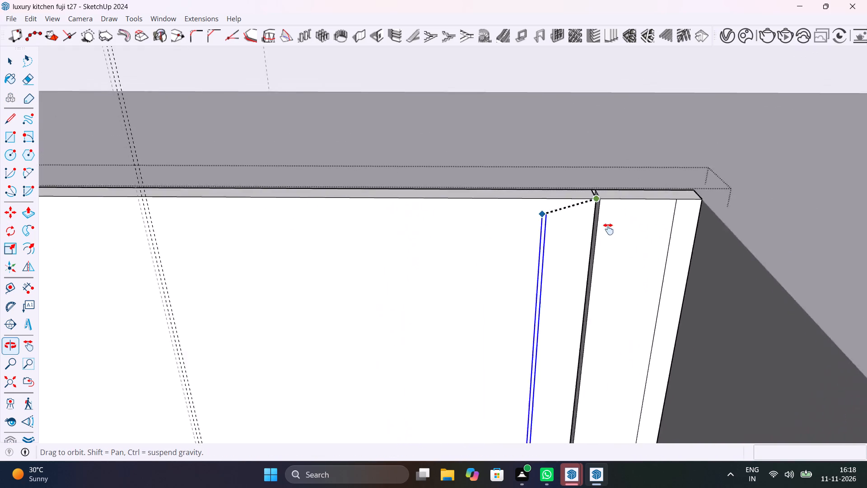
pyautogui.keyDown('shift'); pyautogui.moveTo(608, 229); pyautogui.dragTo(730, 242, button='middle'); pyautogui.keyUp('shift')
pyautogui.scroll(19, 286, 231)
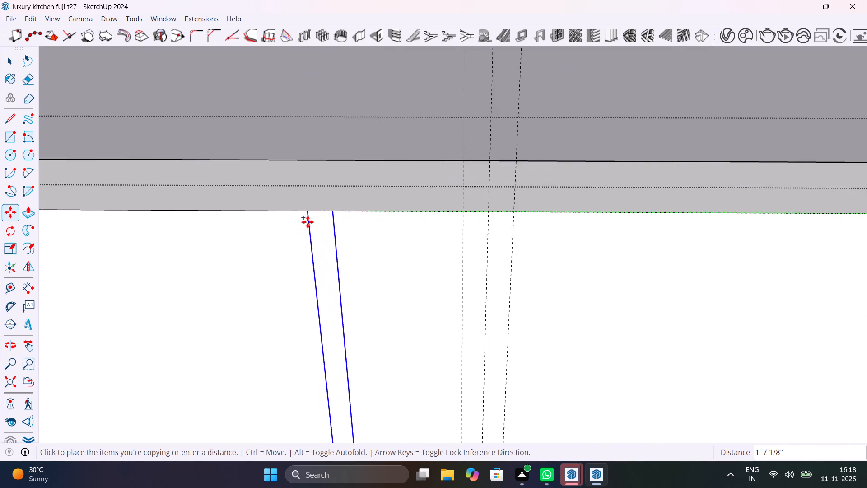
pyautogui.scroll(4, 308, 222)
pyautogui.click(619, 208)
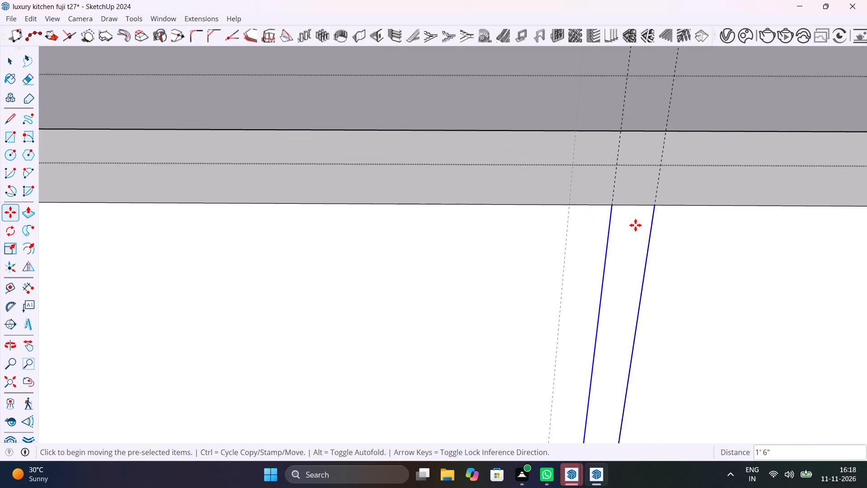
pyautogui.press('space')
# Push the copied 4 mm strip beside the recess 1" through the panel to cut a second gap, and save the model.
pyautogui.click(633, 249)
pyautogui.press('p')
pyautogui.click(633, 249)
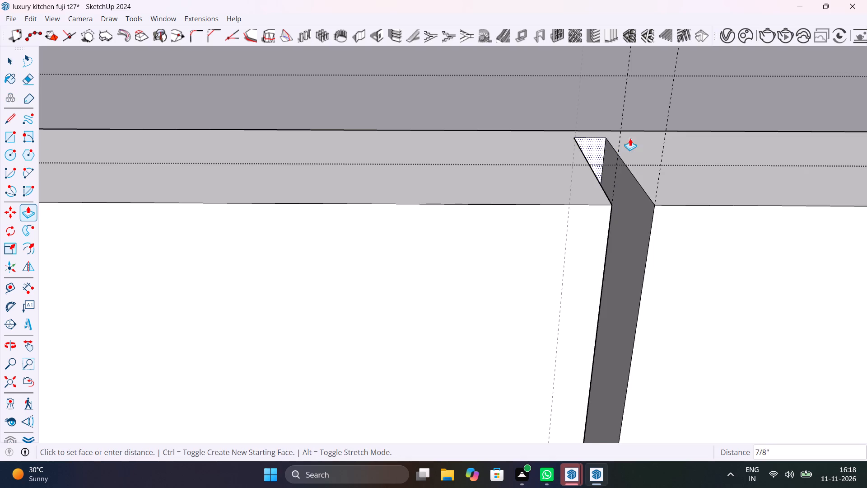
pyautogui.click(498, 124)
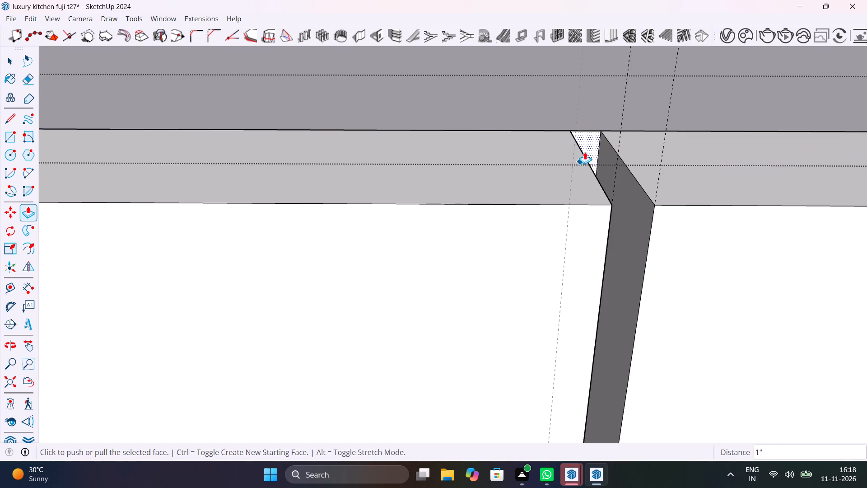
pyautogui.scroll(-16, 586, 151)
pyautogui.press('space')
pyautogui.moveTo(540, 210); pyautogui.dragTo(605, 235, button='middle')
pyautogui.scroll(1, 605, 235)
pyautogui.hotkey('ctrl', 's')
# Place two vertical guides beside the recess's far side, the first 4 mm outside its edge and the second 4 mm further away from the recess.
pyautogui.scroll(-2, 451, 163)
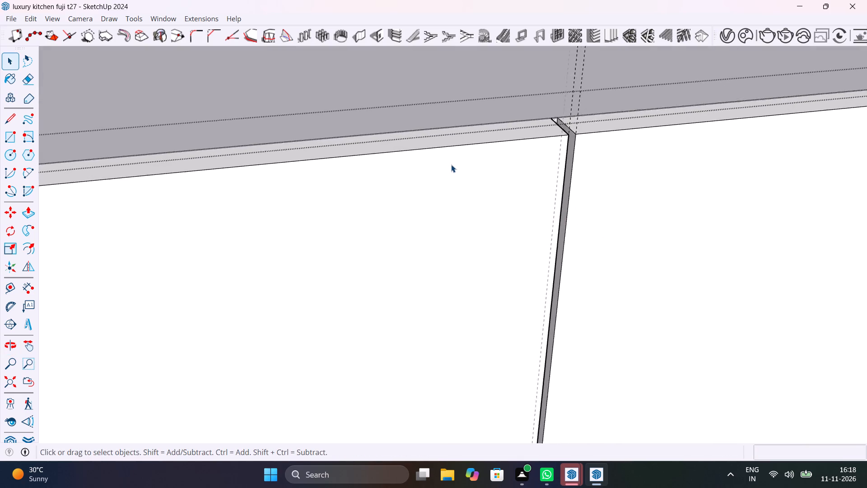
pyautogui.scroll(-20, 451, 164)
pyautogui.moveTo(450, 235); pyautogui.dragTo(698, 145, button='middle')
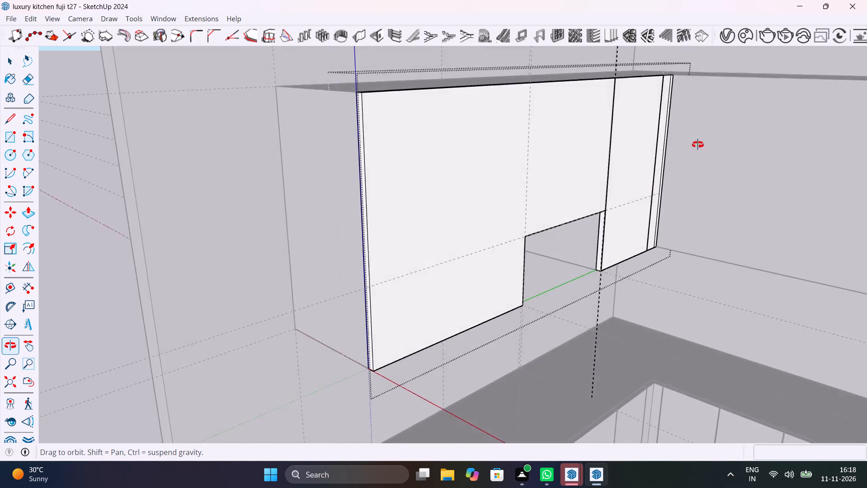
pyautogui.moveTo(698, 145); pyautogui.dragTo(610, 156, button='middle')
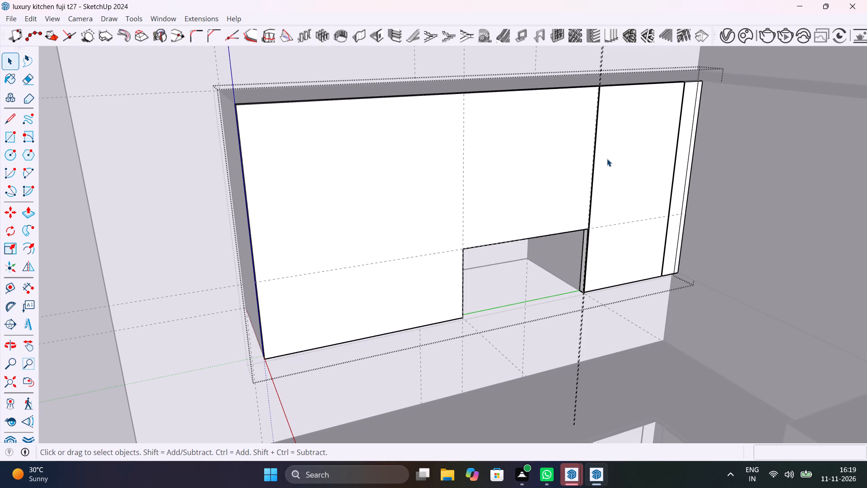
pyautogui.scroll(6, 458, 260)
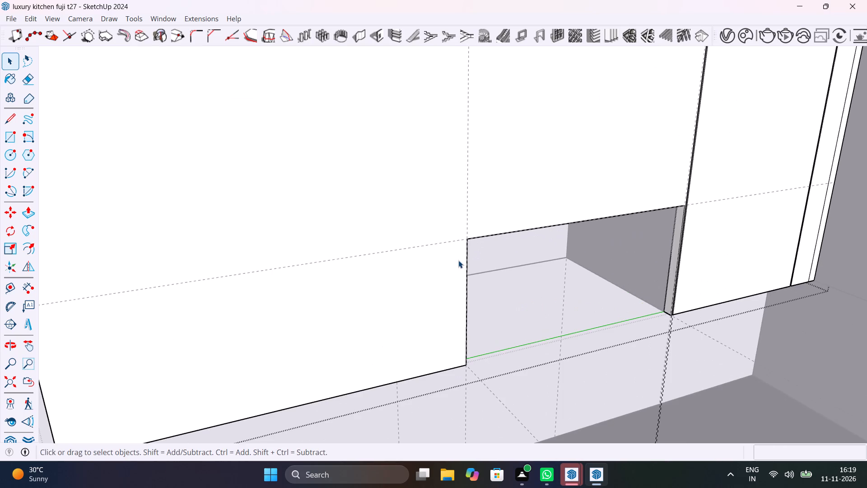
pyautogui.moveTo(460, 267); pyautogui.dragTo(362, 248, button='middle')
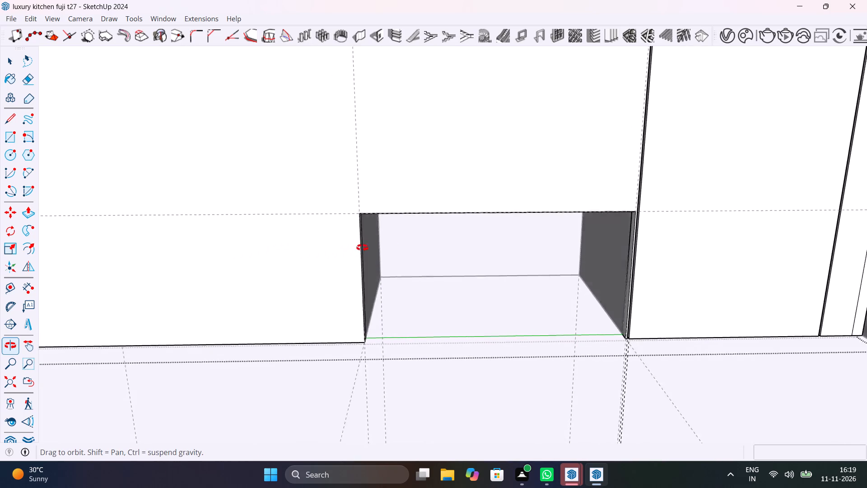
pyautogui.moveTo(362, 248); pyautogui.dragTo(429, 258, button='middle')
pyautogui.scroll(6, 435, 253)
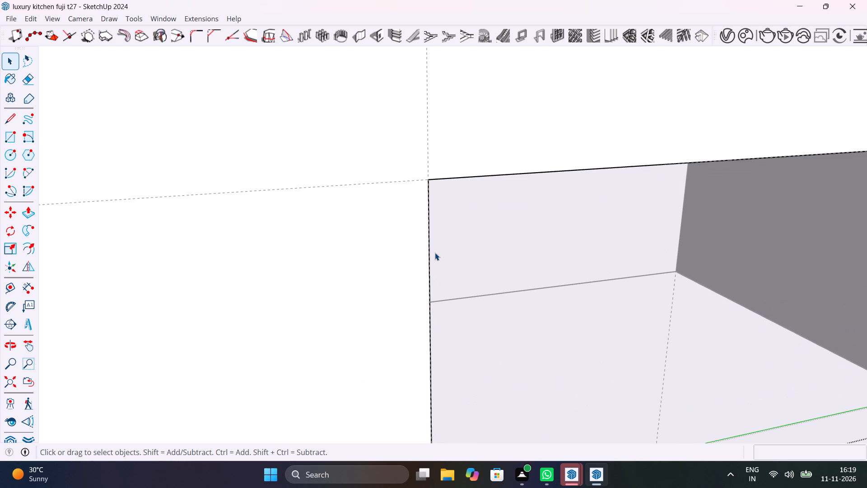
pyautogui.press('t')
pyautogui.click(429, 238)
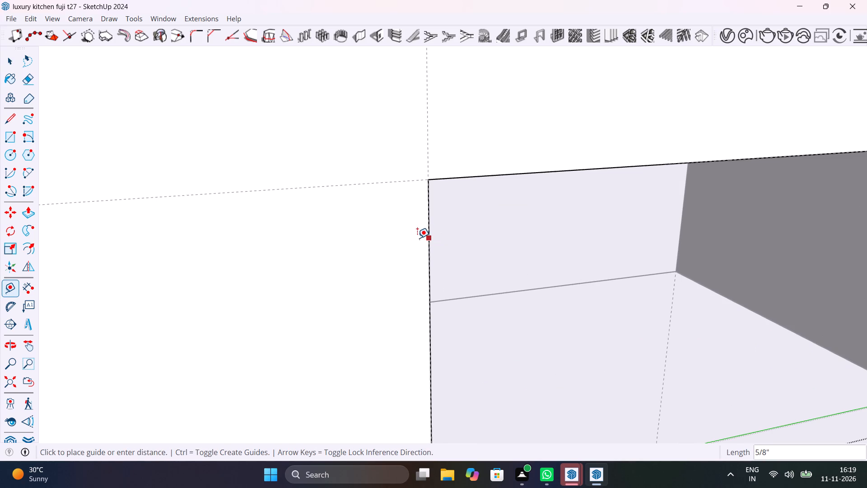
pyautogui.scroll(5, 416, 243)
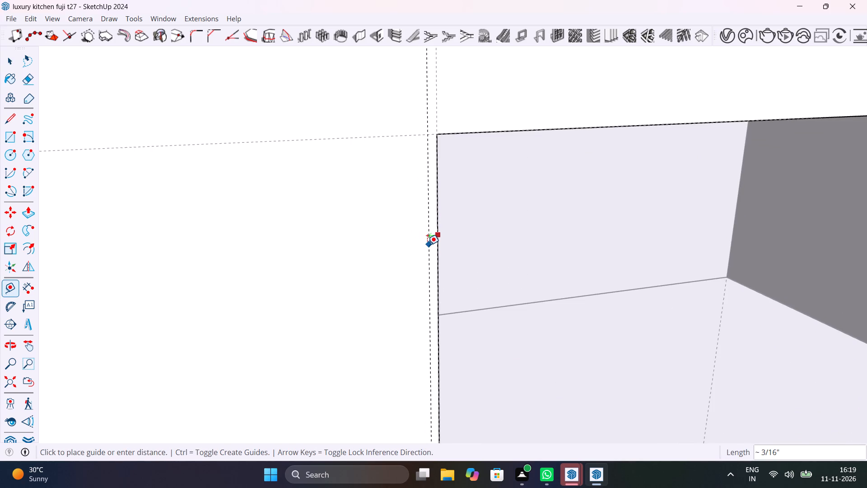
pyautogui.write('4mm')
pyautogui.press('Return')
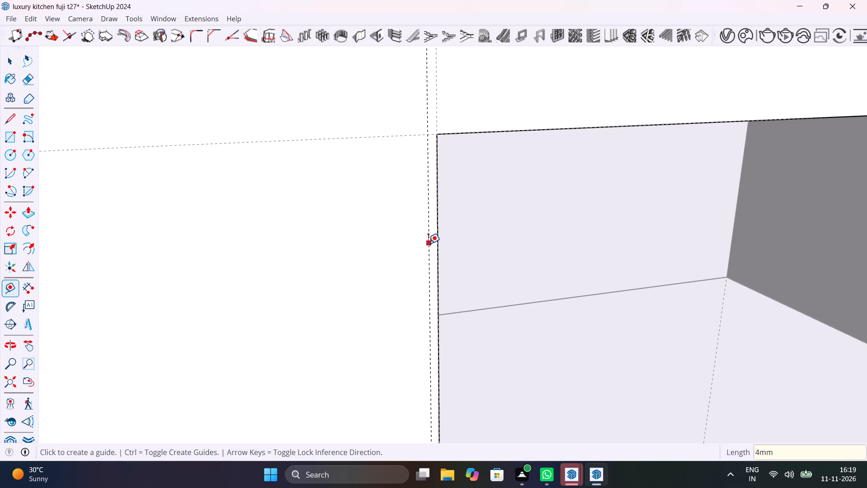
pyautogui.click(429, 240)
pyautogui.press('4')
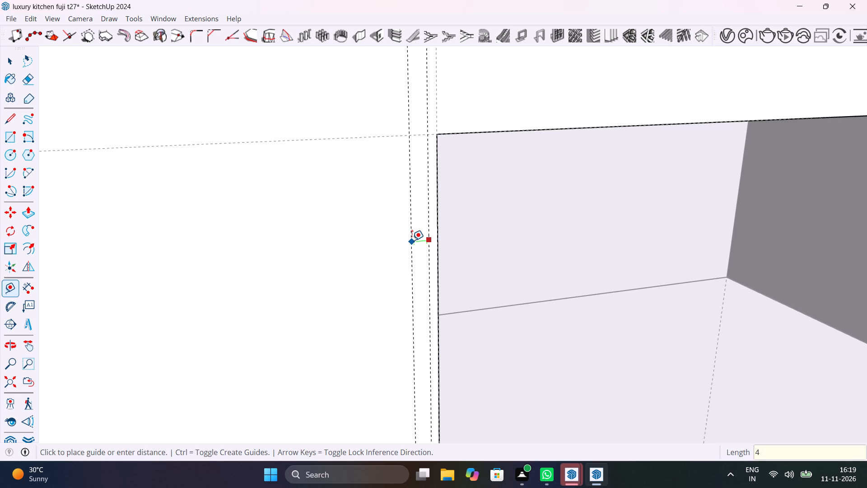
pyautogui.write('mm')
pyautogui.press('Return')
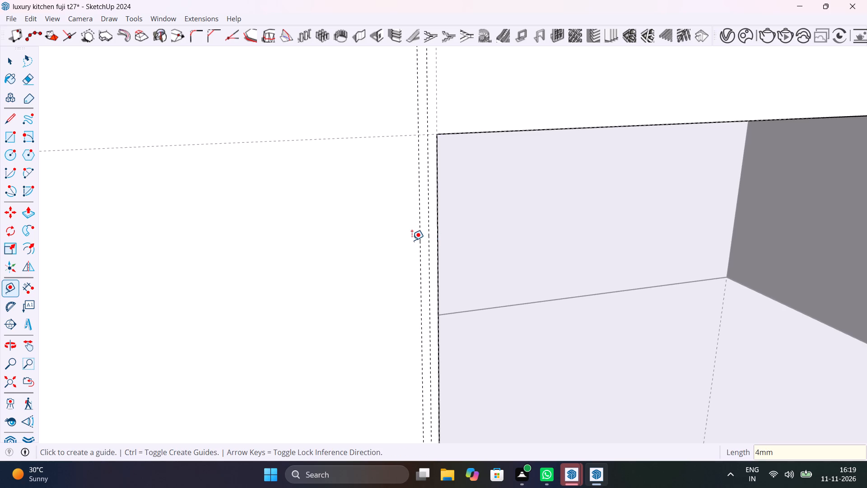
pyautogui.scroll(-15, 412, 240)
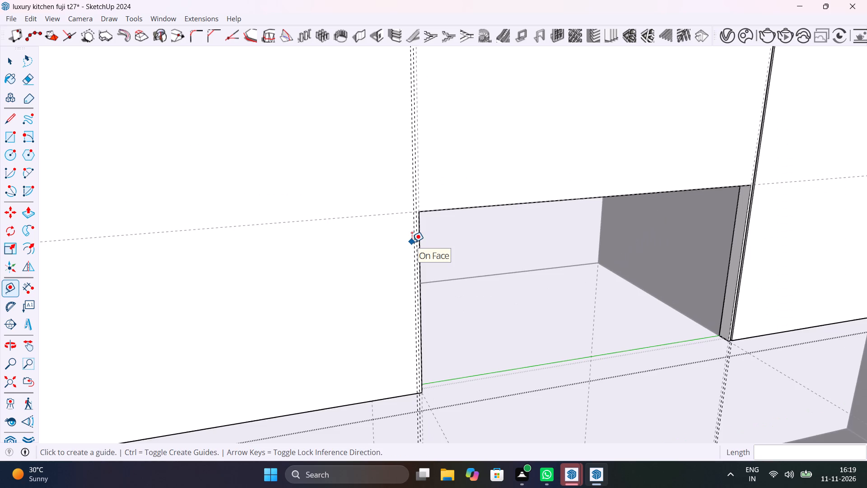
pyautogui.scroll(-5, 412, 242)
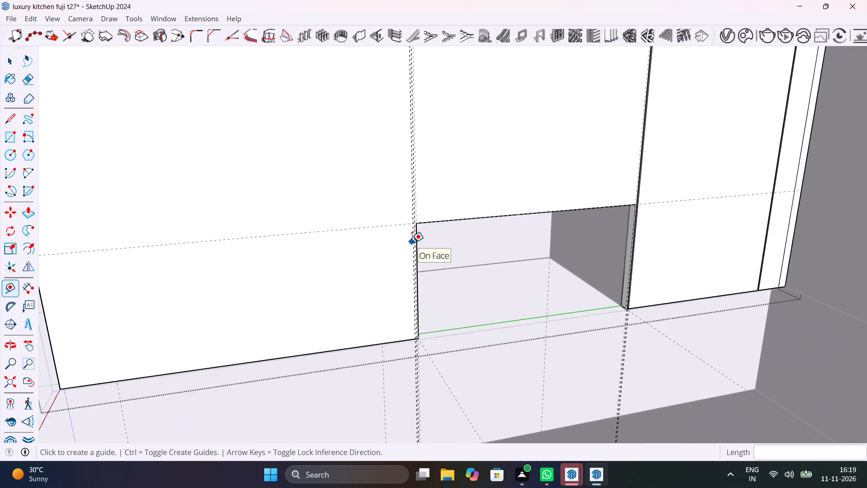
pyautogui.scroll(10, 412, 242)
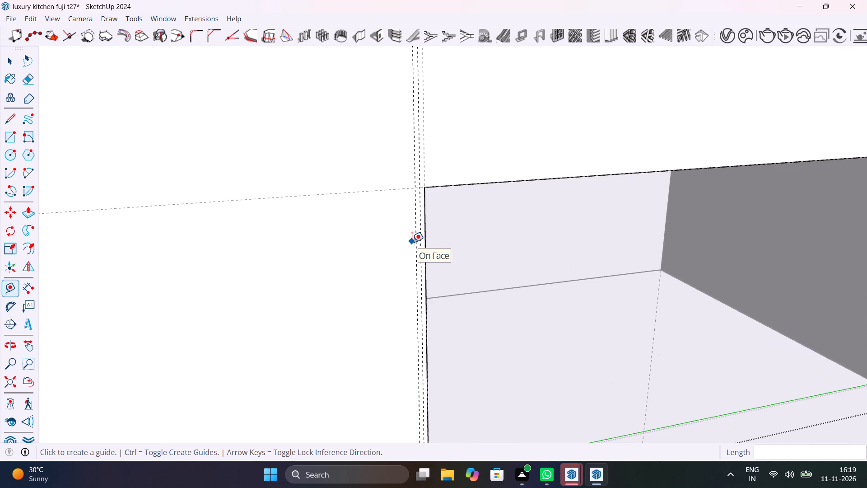
# Copy the two front vertical edges of the gap beside the recess's near side about 2' 1/2" onto the guides beside its far side.
pyautogui.scroll(-18, 412, 242)
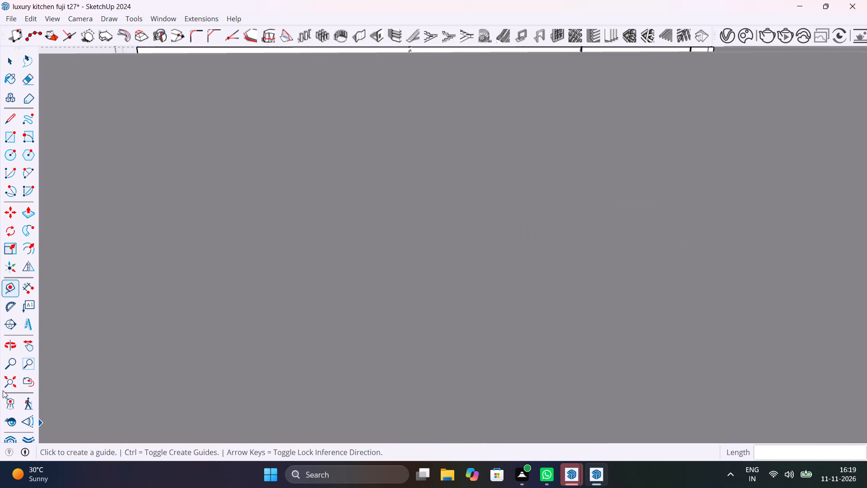
pyautogui.click(10, 384)
pyautogui.moveTo(217, 338); pyautogui.dragTo(278, 408, button='middle')
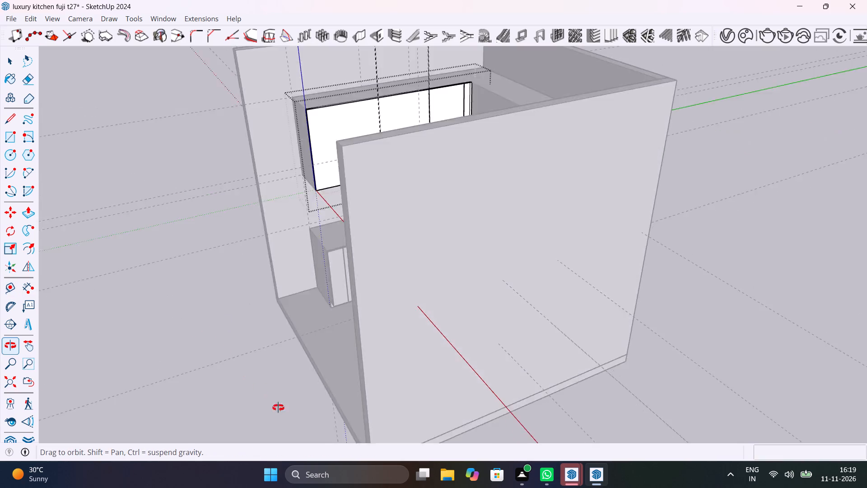
pyautogui.moveTo(278, 408); pyautogui.dragTo(341, 464, button='middle')
pyautogui.scroll(6, 341, 152)
pyautogui.moveTo(341, 152); pyautogui.dragTo(485, 319, button='middle')
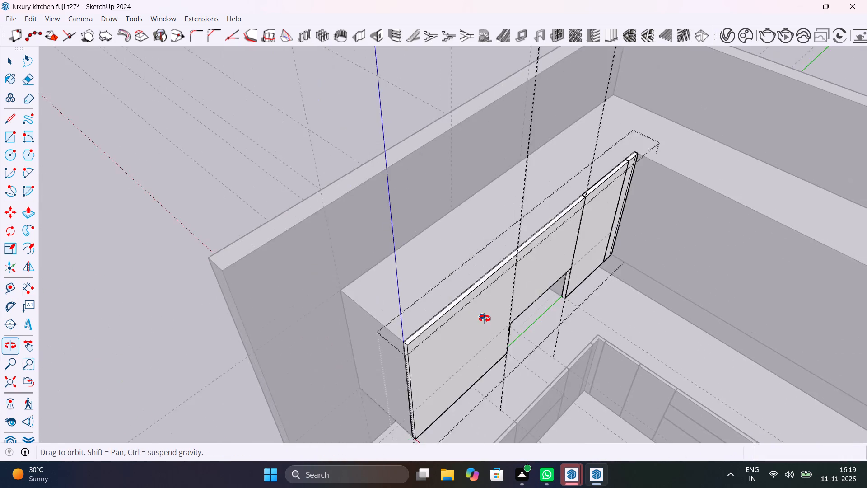
pyautogui.moveTo(485, 319); pyautogui.dragTo(375, 247, button='middle')
pyautogui.scroll(6, 375, 246)
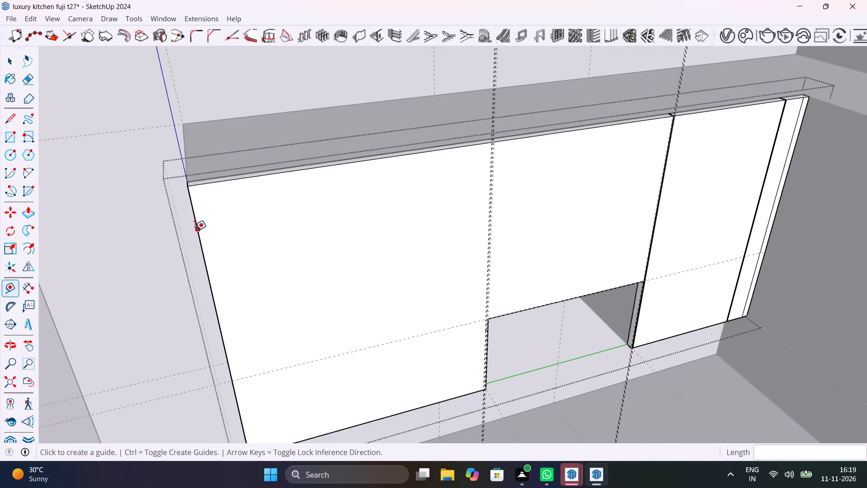
pyautogui.scroll(5, 195, 230)
pyautogui.press('space')
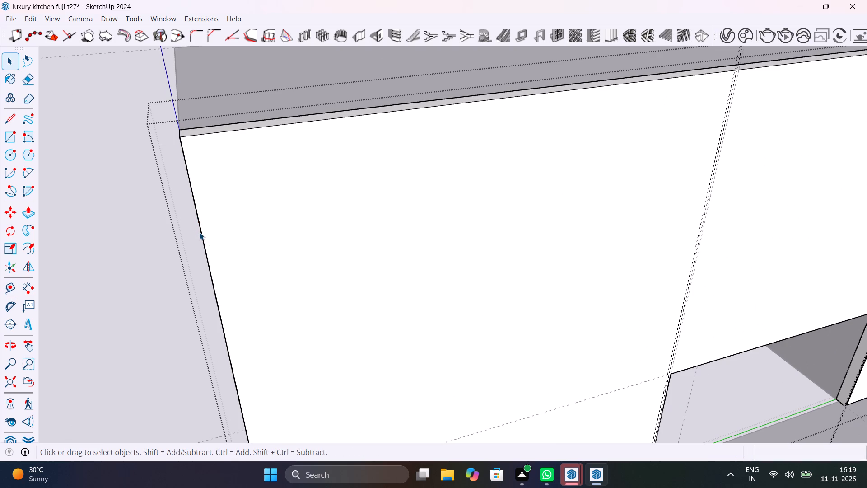
pyautogui.scroll(-9, 211, 239)
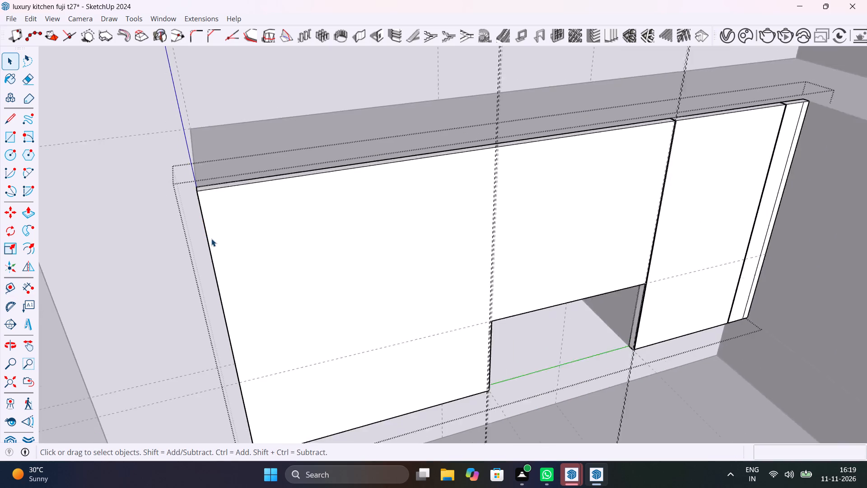
pyautogui.scroll(-3, 211, 239)
pyautogui.scroll(12, 571, 163)
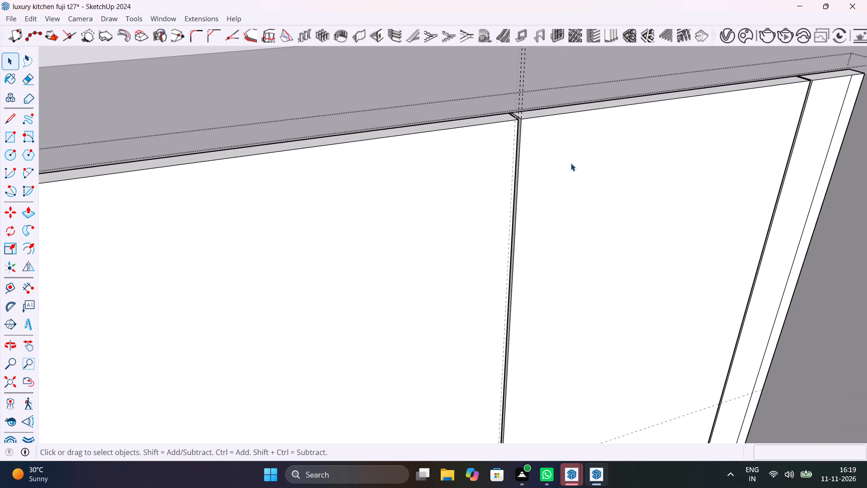
pyautogui.click(520, 162)
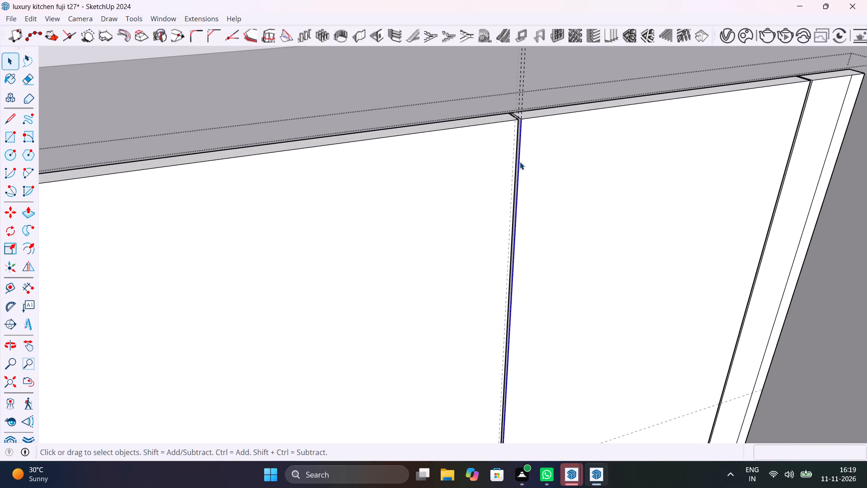
pyautogui.scroll(12, 520, 162)
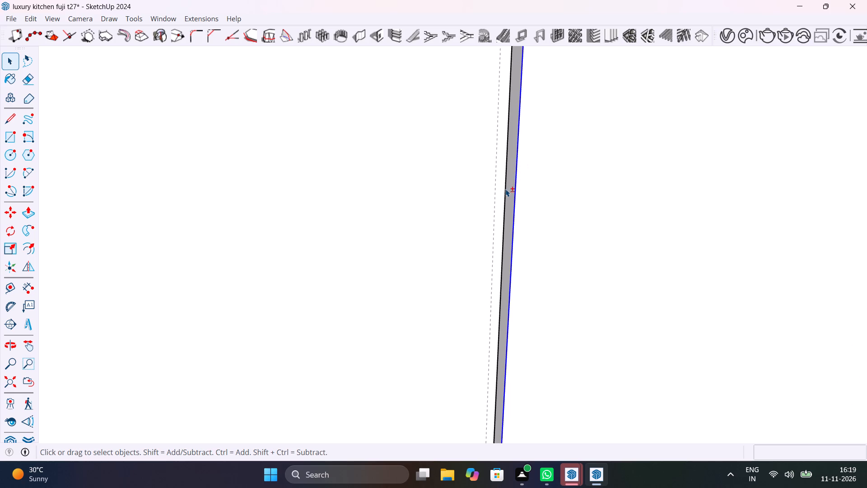
pyautogui.keyDown('shift'); pyautogui.click(505, 189); pyautogui.keyUp('shift')
pyautogui.keyDown('shift'); pyautogui.moveTo(489, 168); pyautogui.dragTo(532, 318, button='middle'); pyautogui.keyUp('shift')
pyautogui.keyDown('shift'); pyautogui.scroll(1, 532, 318); pyautogui.keyUp('shift')
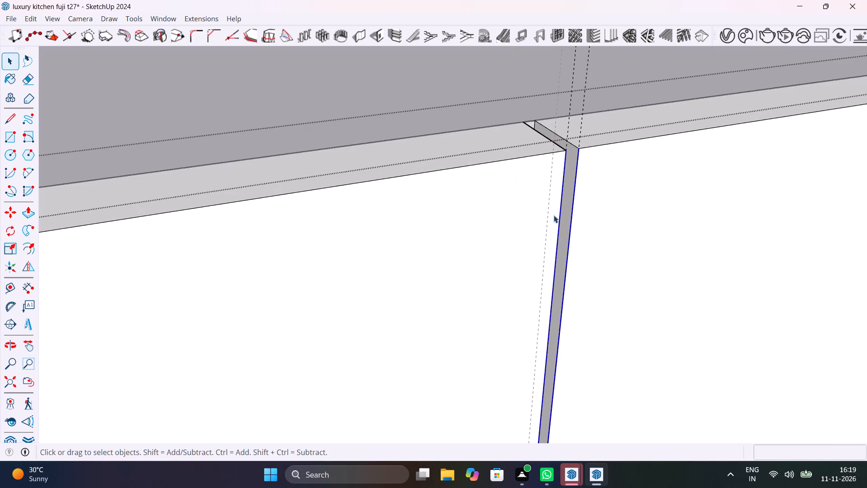
pyautogui.press('m')
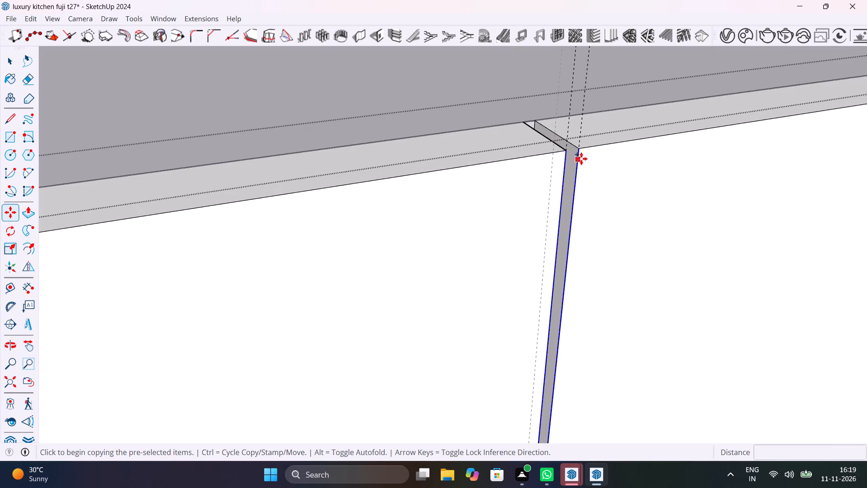
pyautogui.click(580, 150)
pyautogui.scroll(-14, 412, 181)
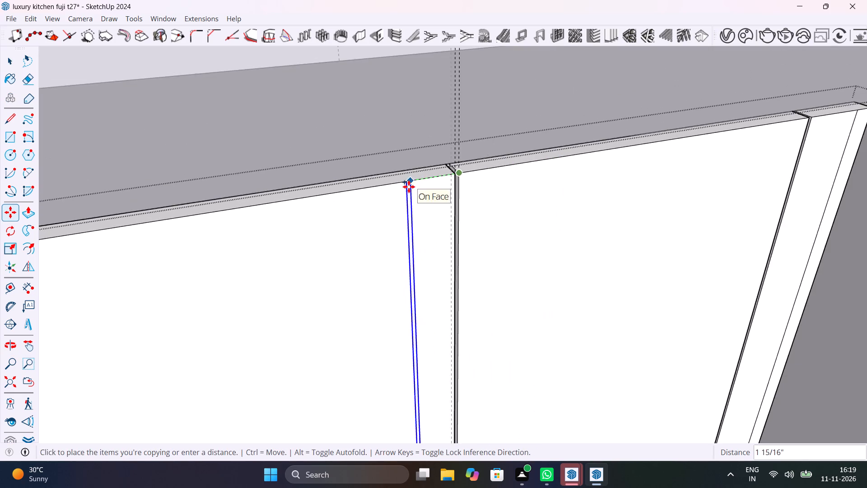
pyautogui.keyDown('shift'); pyautogui.moveTo(312, 204); pyautogui.dragTo(622, 248, button='middle'); pyautogui.keyUp('shift')
pyautogui.scroll(-13, 368, 221)
pyautogui.scroll(2, 295, 260)
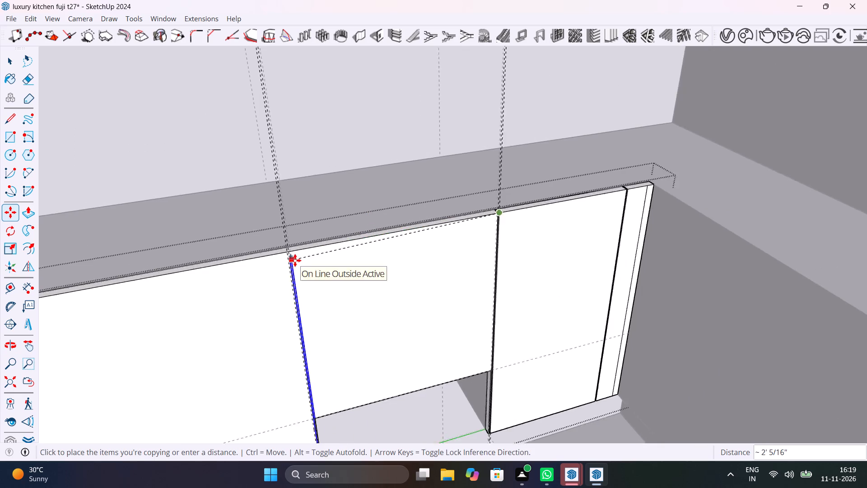
pyautogui.scroll(20, 295, 260)
pyautogui.scroll(3, 295, 260)
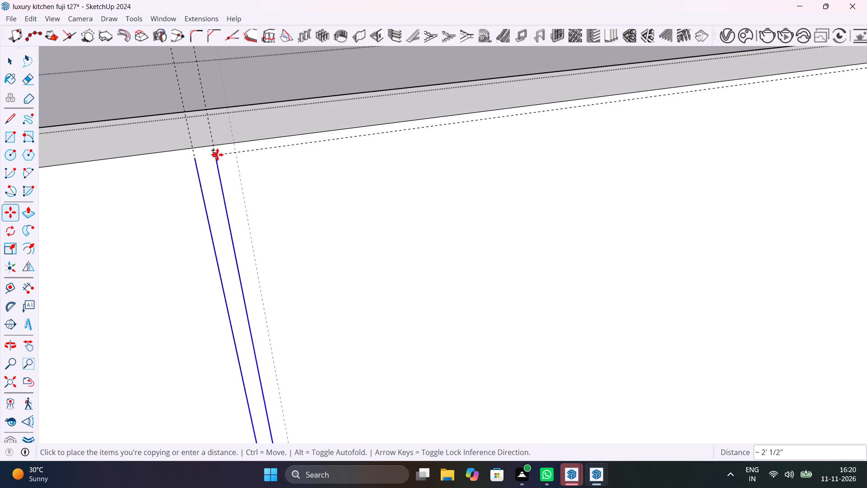
pyautogui.click(217, 150)
# Place a vertical guide 1' from the outer edge of the copied strip, toward the panel's free outer end.
pyautogui.scroll(-20, 489, 185)
pyautogui.scroll(-3, 489, 185)
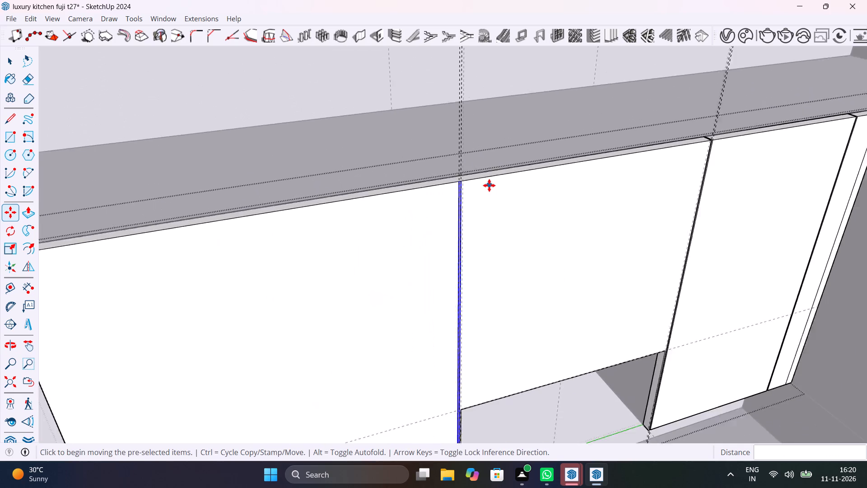
pyautogui.scroll(-2, 489, 185)
pyautogui.moveTo(542, 276); pyautogui.dragTo(520, 199, button='middle')
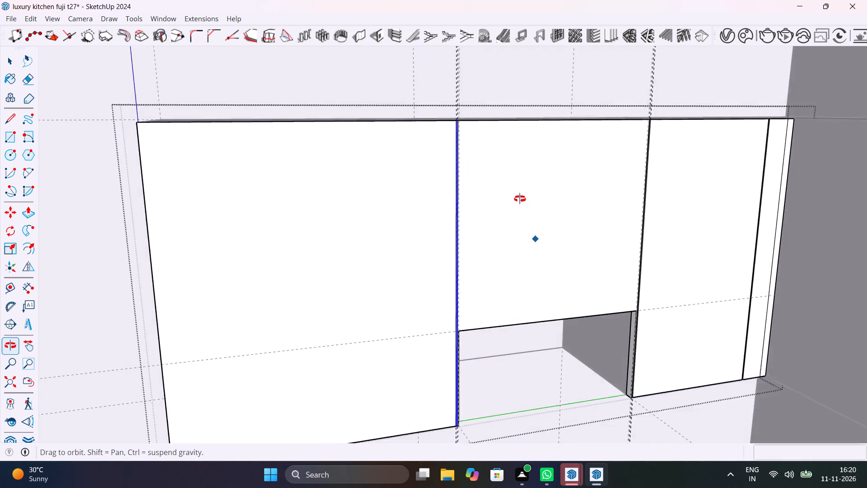
pyautogui.moveTo(520, 199); pyautogui.dragTo(514, 201, button='middle')
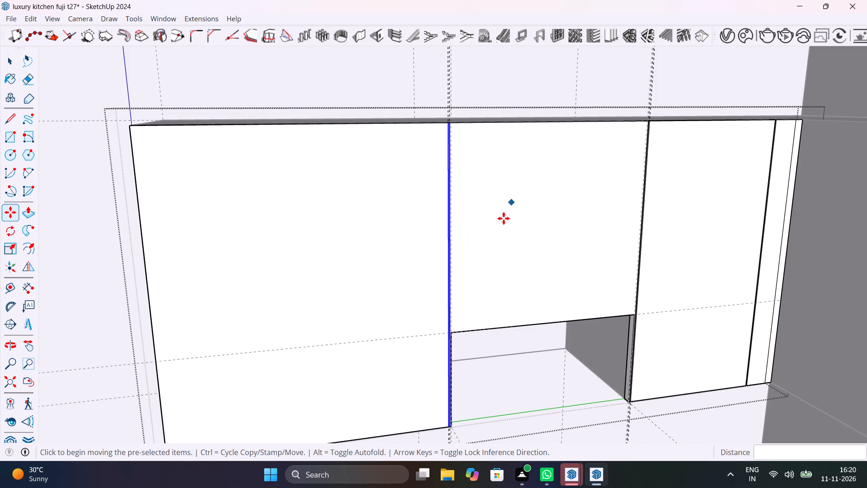
pyautogui.press('t')
pyautogui.scroll(10, 443, 288)
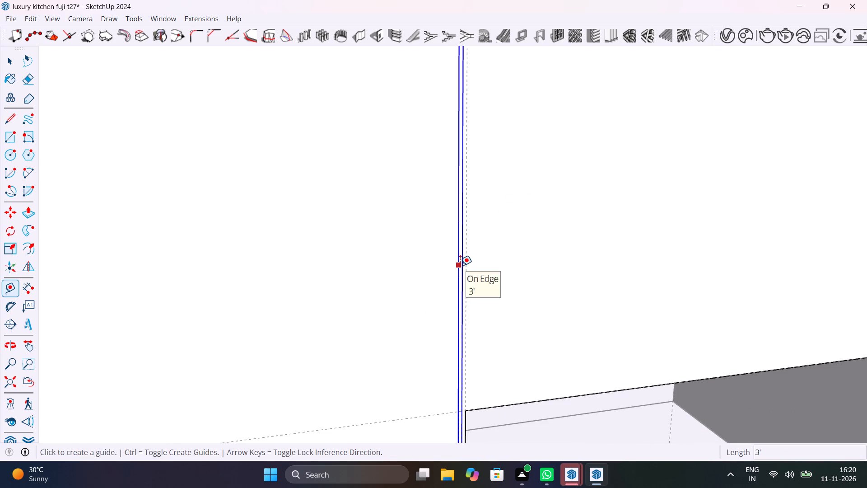
pyautogui.click(460, 266)
pyautogui.write("1'")
pyautogui.press('Return')
# Check the panel's width along its top edge from the free outer end to the strip beside the recess's far side.
pyautogui.scroll(-19, 420, 264)
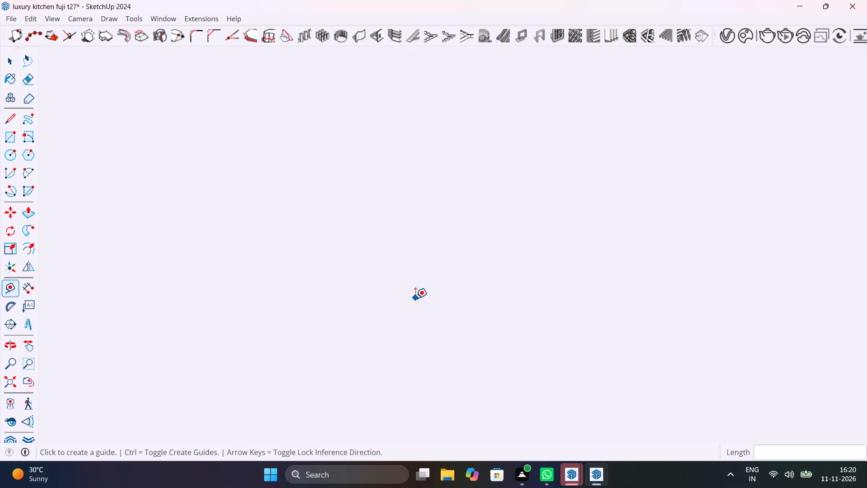
pyautogui.scroll(20, 414, 301)
pyautogui.scroll(10, 414, 301)
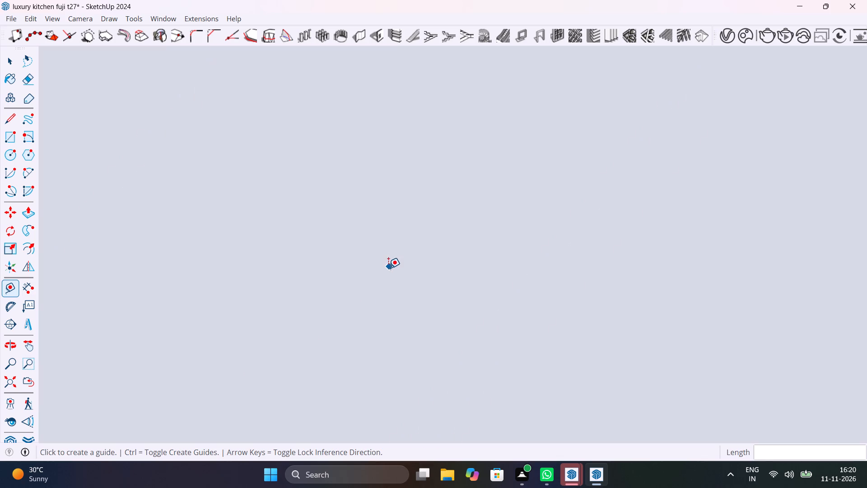
pyautogui.click(6, 383)
pyautogui.moveTo(257, 314); pyautogui.dragTo(373, 425, button='middle')
pyautogui.scroll(1, 291, 339)
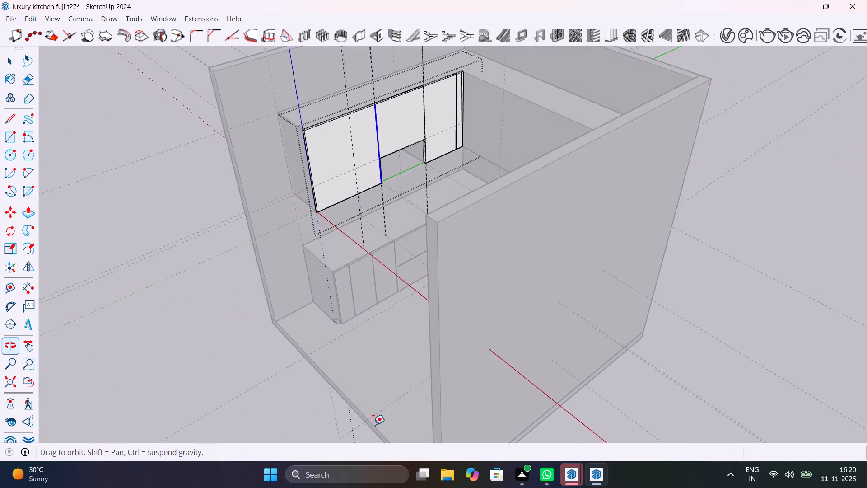
pyautogui.moveTo(373, 425); pyautogui.dragTo(373, 427, button='middle')
pyautogui.scroll(12, 389, 147)
pyautogui.moveTo(388, 147); pyautogui.dragTo(505, 269, button='middle')
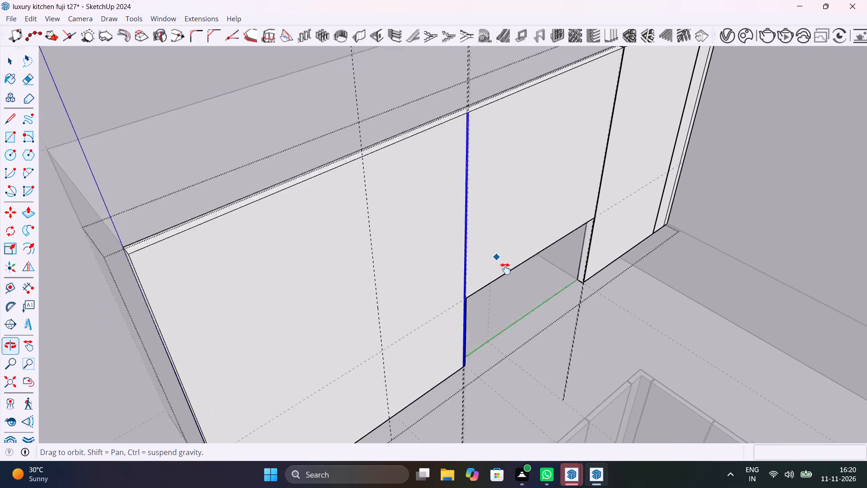
pyautogui.moveTo(505, 269); pyautogui.dragTo(480, 287, button='middle')
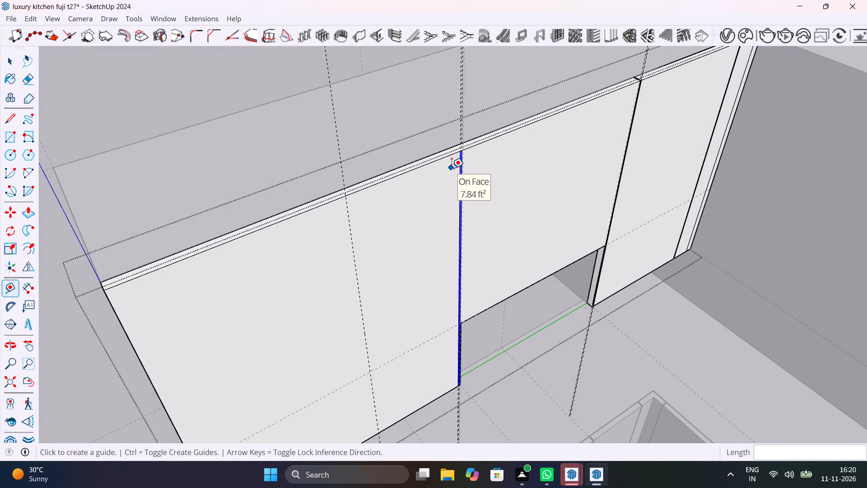
pyautogui.scroll(6, 452, 168)
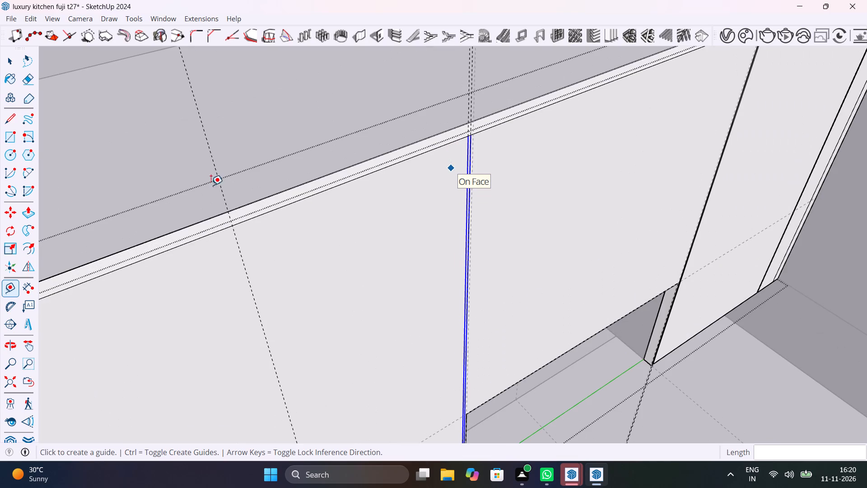
pyautogui.click(25, 292)
pyautogui.scroll(-6, 337, 233)
pyautogui.scroll(-6, 287, 238)
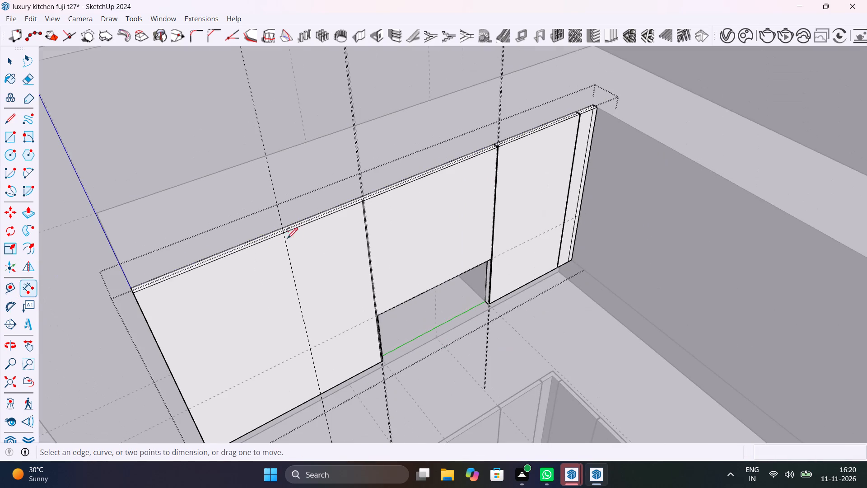
pyautogui.click(135, 291)
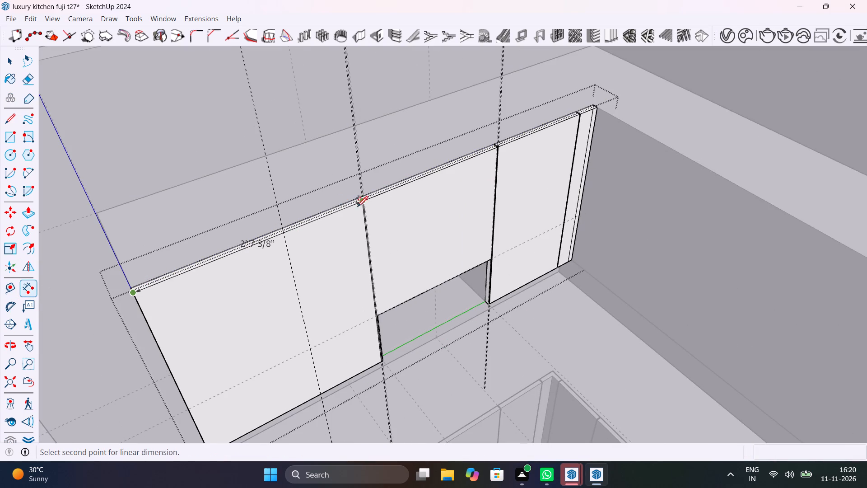
pyautogui.scroll(5, 362, 203)
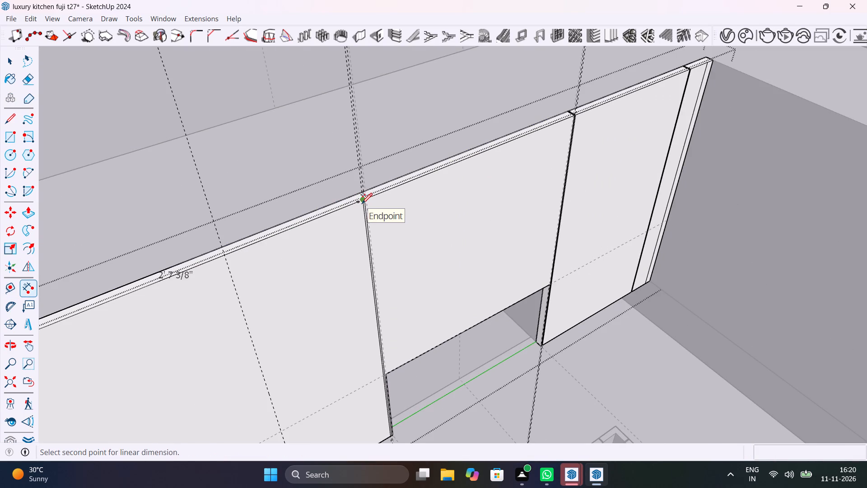
pyautogui.press('Escape')
# Copy the two edges of the strip beside the recess's far side about 1' 3/16" outward onto the single vertical guide.
pyautogui.press('space')
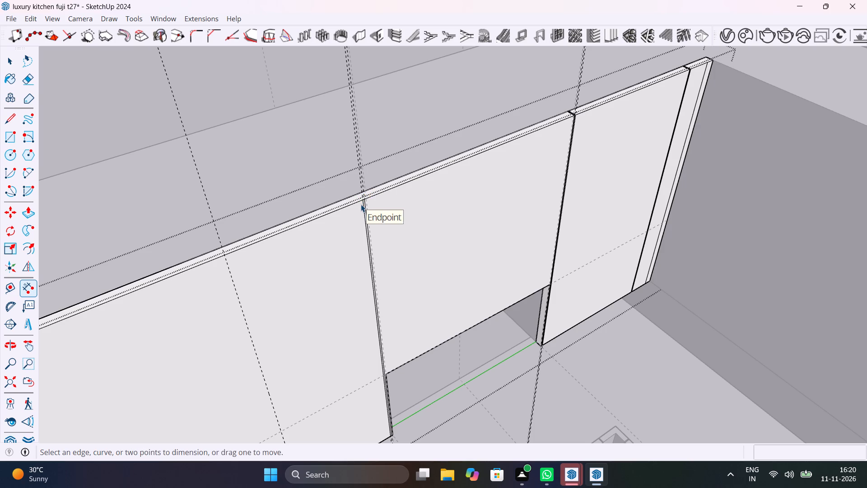
pyautogui.scroll(12, 363, 208)
pyautogui.click(368, 194)
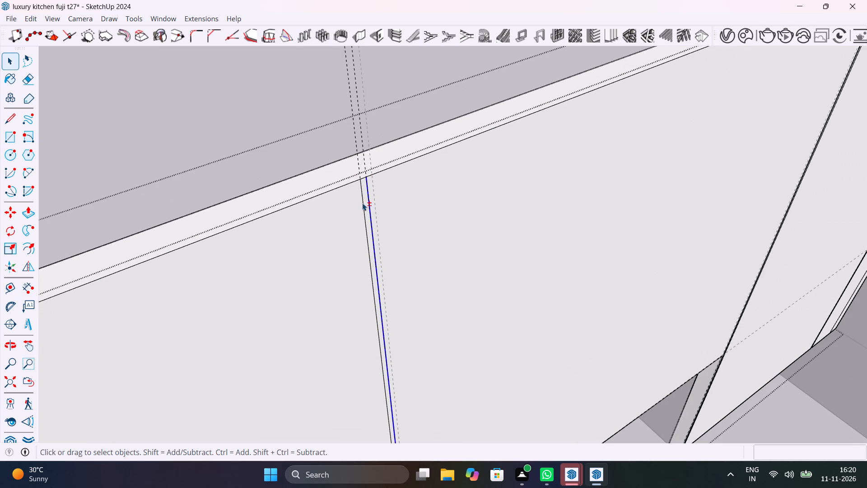
pyautogui.keyDown('shift'); pyautogui.click(362, 200); pyautogui.keyUp('shift')
pyautogui.press('m')
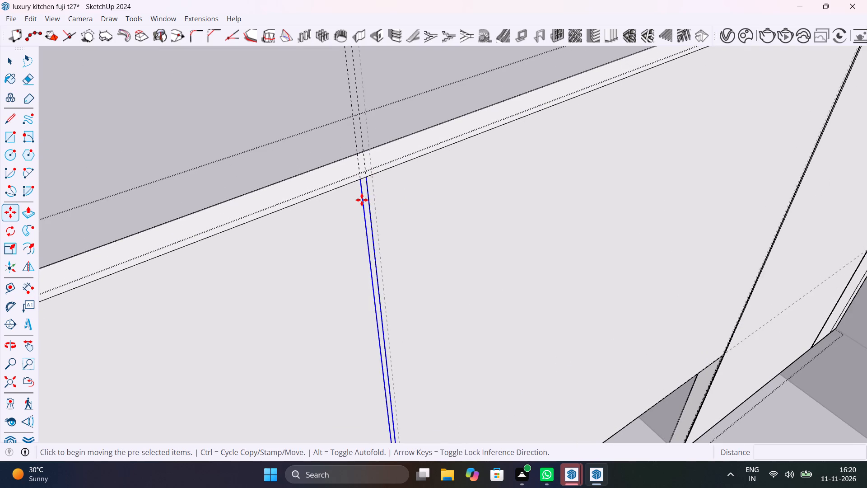
pyautogui.click(367, 178)
pyautogui.scroll(-6, 317, 197)
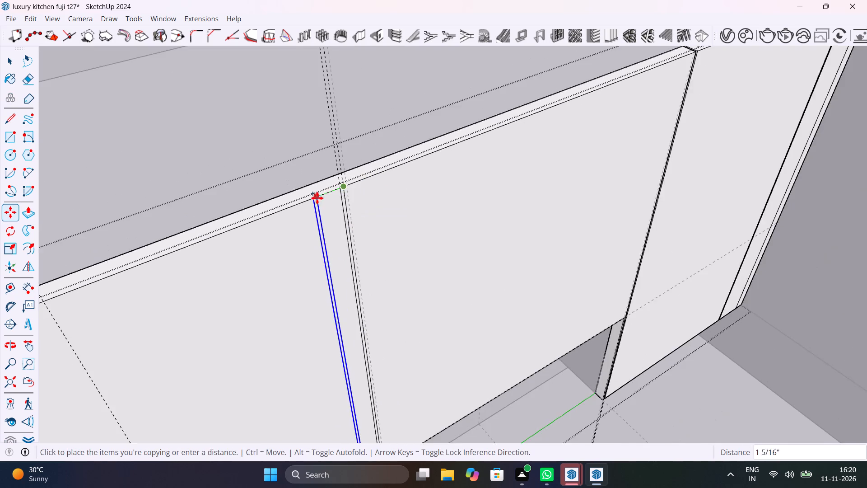
pyautogui.scroll(-7, 317, 198)
pyautogui.scroll(20, 177, 249)
pyautogui.scroll(2, 177, 249)
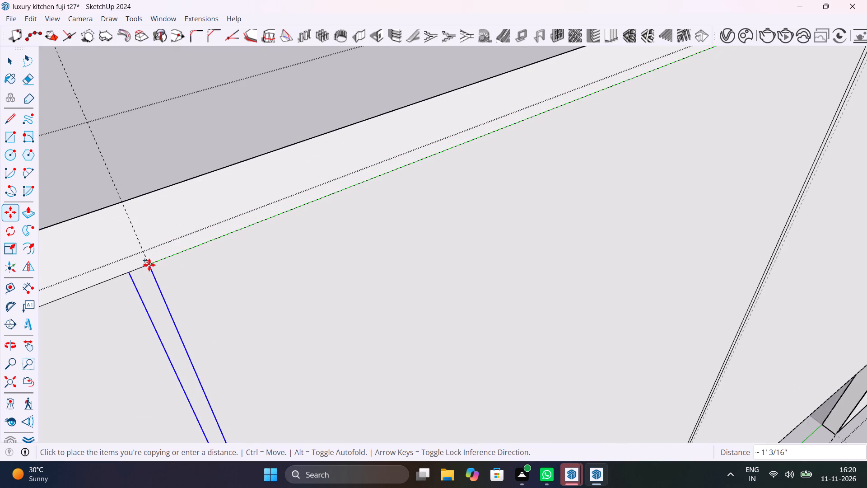
pyautogui.click(149, 265)
pyautogui.scroll(-20, 246, 256)
pyautogui.scroll(-8, 246, 256)
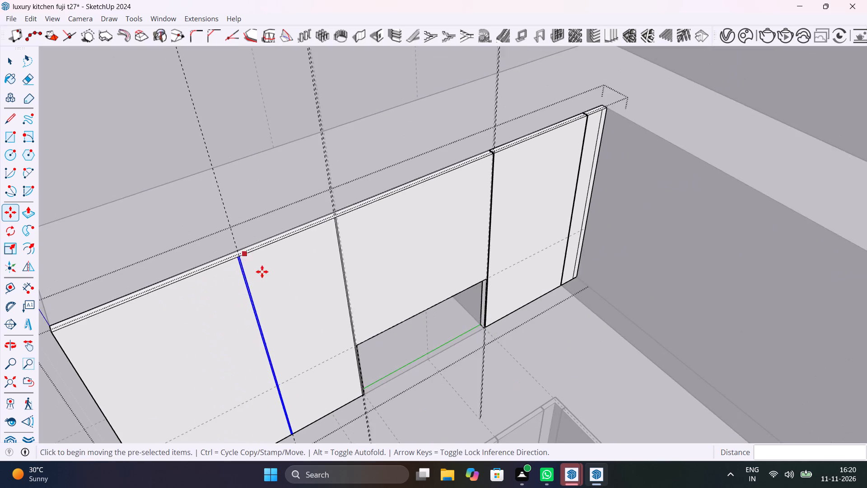
# Place a vertical guide 1' from the outer edge of the newly copied strip, toward the panel's free outer end.
pyautogui.moveTo(284, 278); pyautogui.dragTo(437, 183, button='middle')
pyautogui.scroll(13, 376, 177)
pyautogui.press('space')
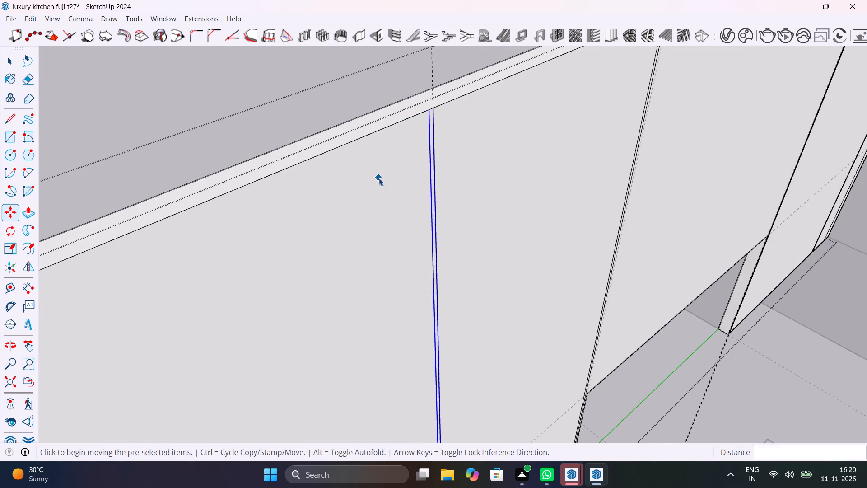
pyautogui.press('t')
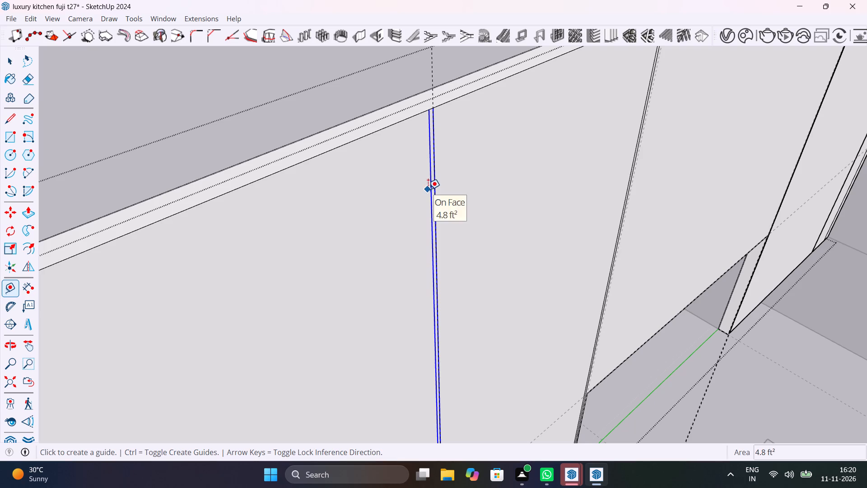
pyautogui.click(429, 189)
pyautogui.write("1'")
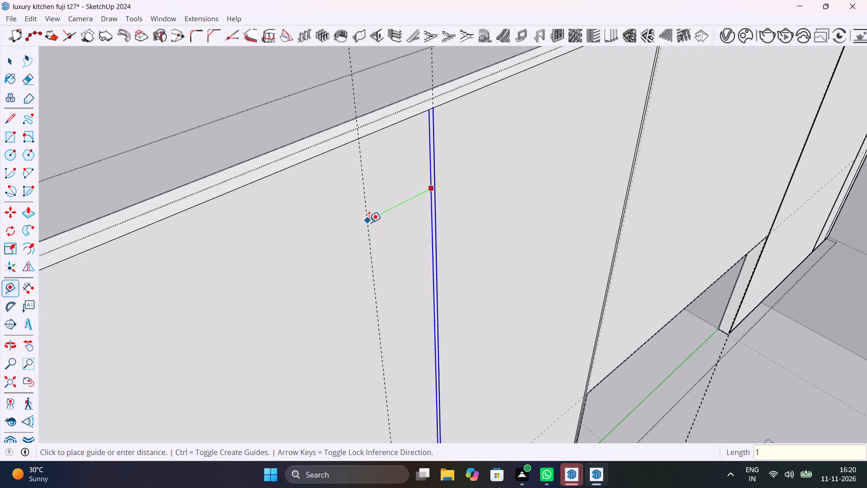
pyautogui.press('Return')
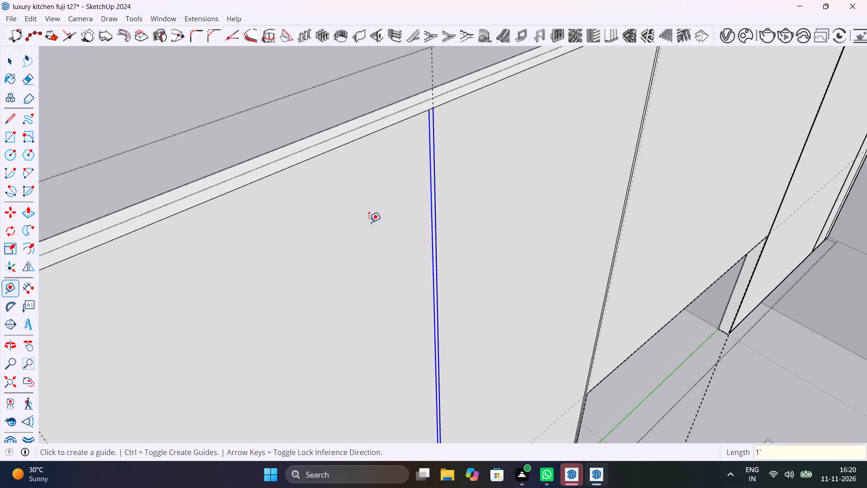
# Copy the two edges of the outermost strip about 1' 3/16" outward along the panel's top edge onto the new guide.
pyautogui.scroll(-7, 373, 217)
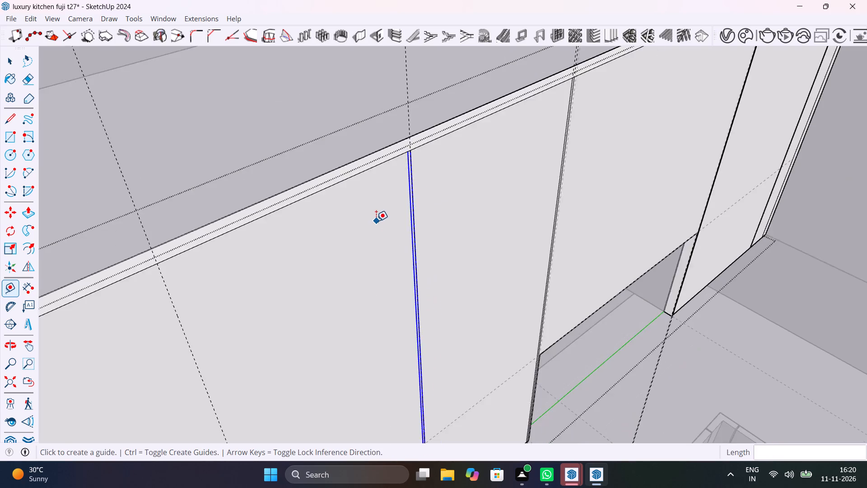
pyautogui.scroll(-10, 376, 221)
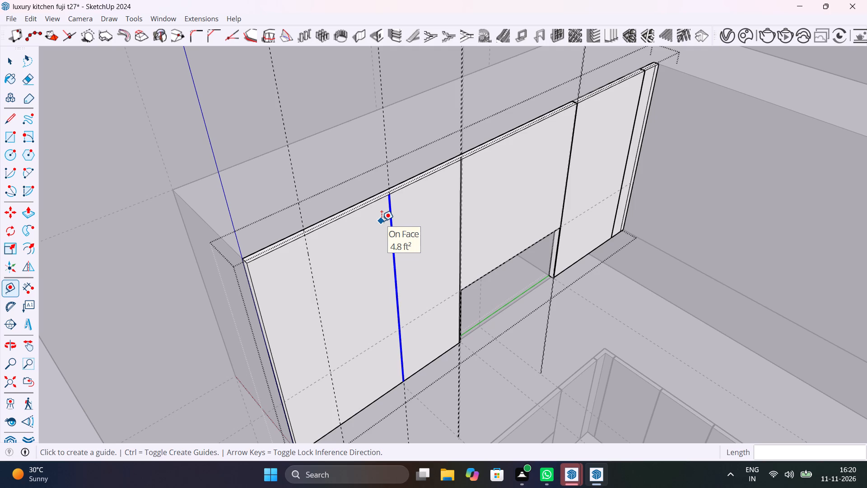
pyautogui.scroll(2, 399, 212)
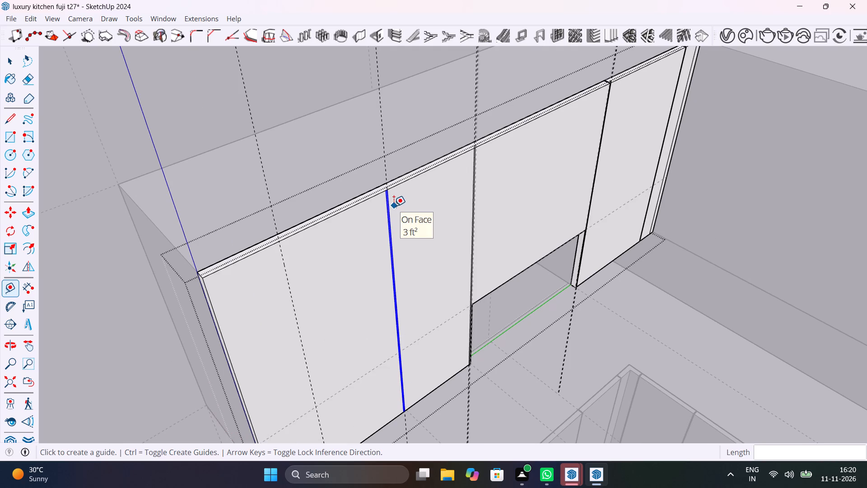
pyautogui.scroll(12, 393, 206)
pyautogui.press('space')
pyautogui.press('m')
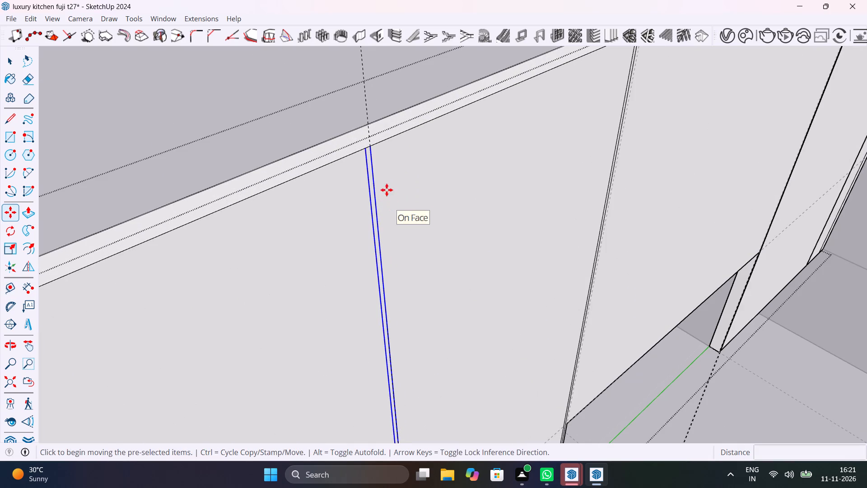
pyautogui.click(371, 147)
pyautogui.scroll(-10, 394, 211)
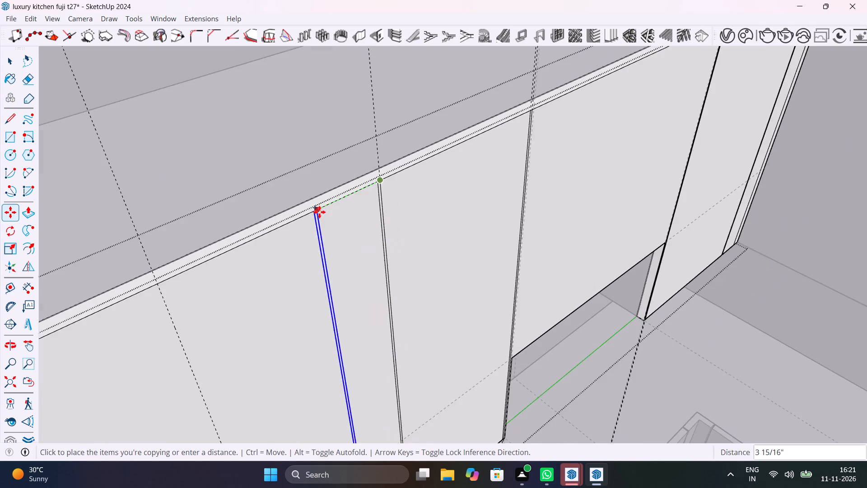
pyautogui.scroll(-3, 319, 212)
pyautogui.scroll(17, 233, 252)
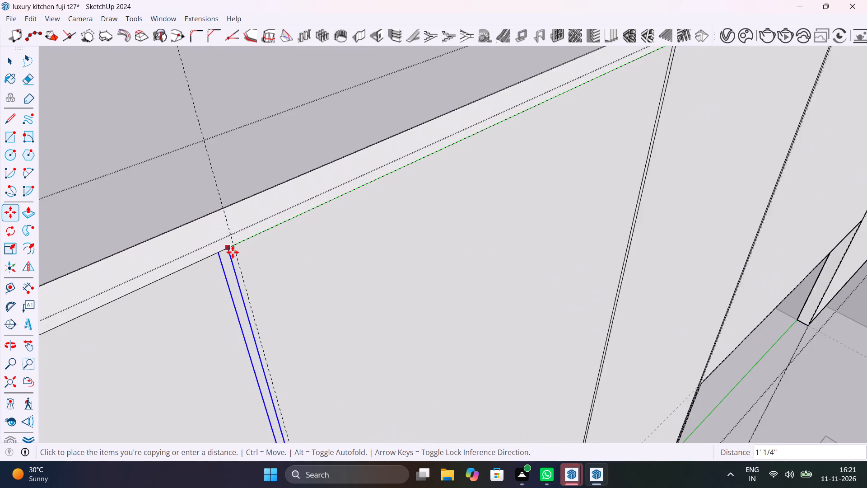
pyautogui.scroll(11, 233, 252)
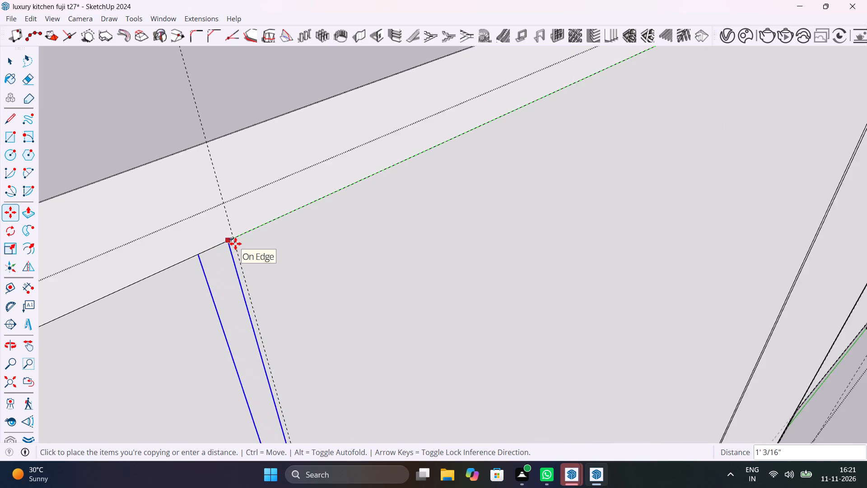
pyautogui.scroll(10, 235, 244)
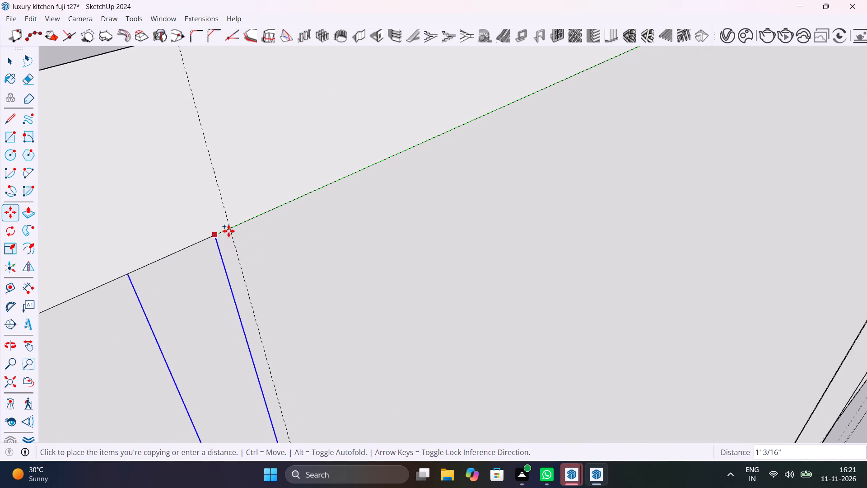
pyautogui.click(229, 227)
# Push the newly copied strip nearest the panel's free outer end back 1" through the panel's thickness to open a gap.
pyautogui.scroll(-20, 462, 248)
pyautogui.scroll(-5, 462, 248)
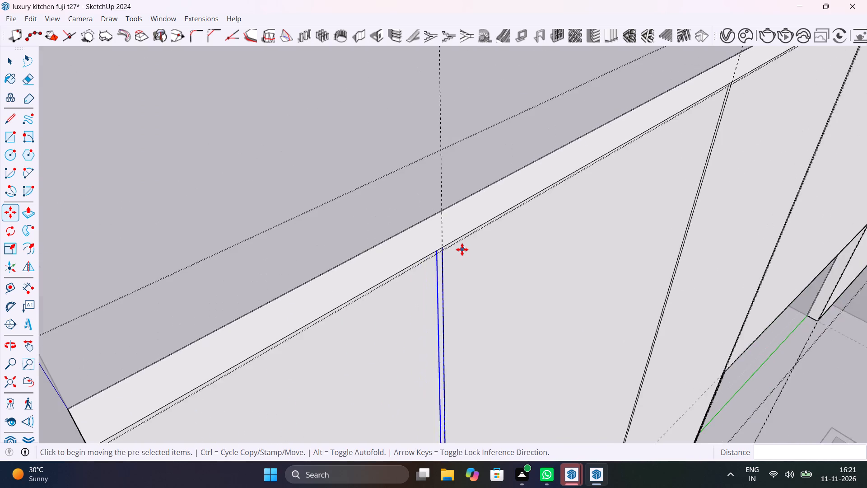
pyautogui.scroll(-4, 462, 249)
pyautogui.scroll(16, 464, 277)
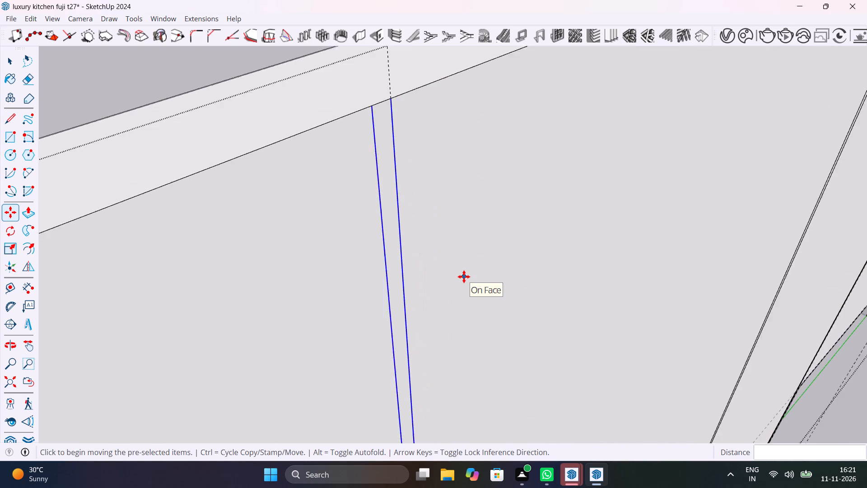
pyautogui.press('p')
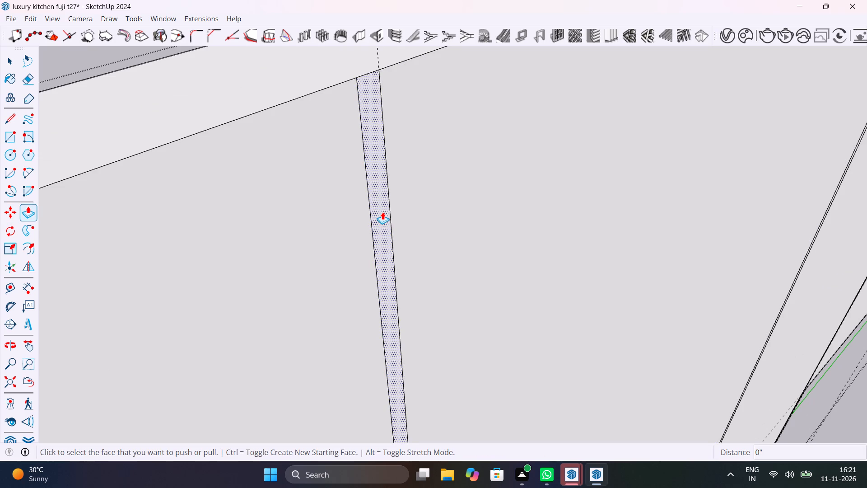
pyautogui.scroll(-12, 382, 212)
pyautogui.keyDown('shift'); pyautogui.moveTo(382, 213); pyautogui.dragTo(419, 385, button='middle'); pyautogui.keyUp('shift')
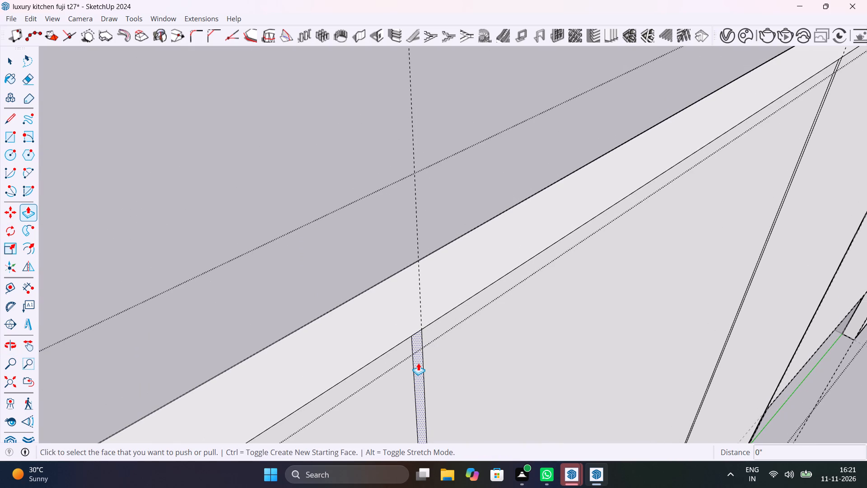
pyautogui.click(418, 363)
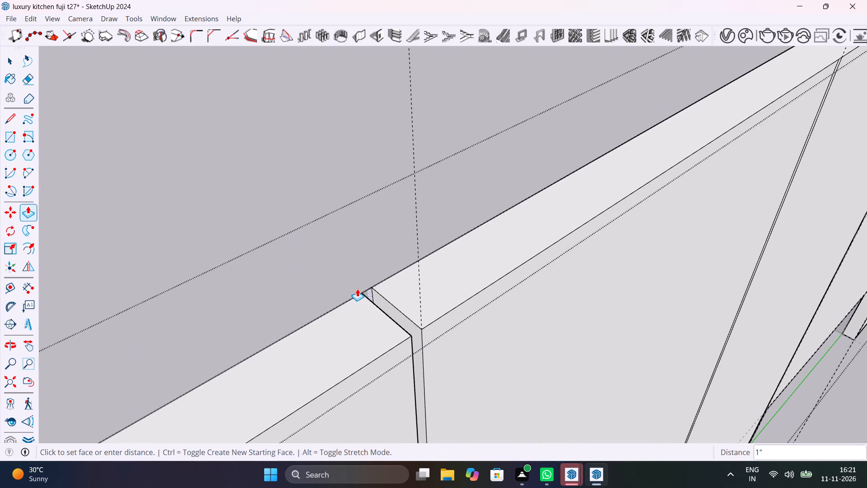
pyautogui.click(357, 289)
# Repeat the 1" push on the middle strip and on the strip beside the recess's far side to open both gaps.
pyautogui.scroll(-20, 438, 296)
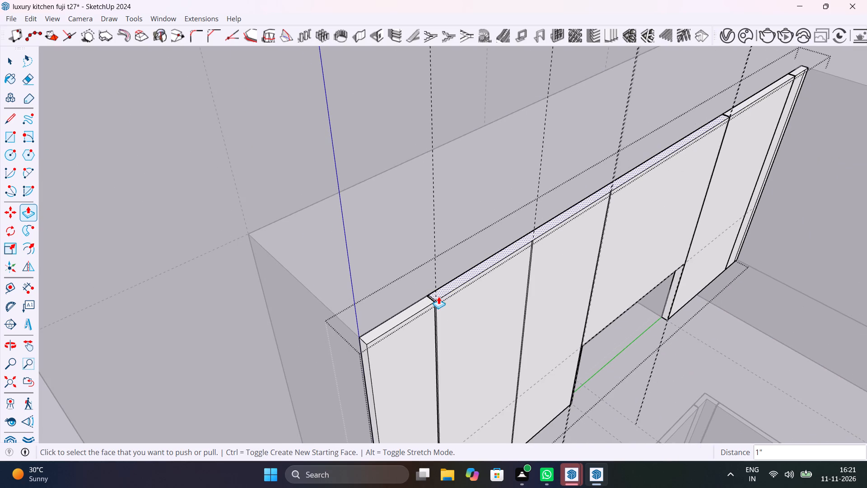
pyautogui.scroll(16, 533, 253)
pyautogui.scroll(8, 533, 253)
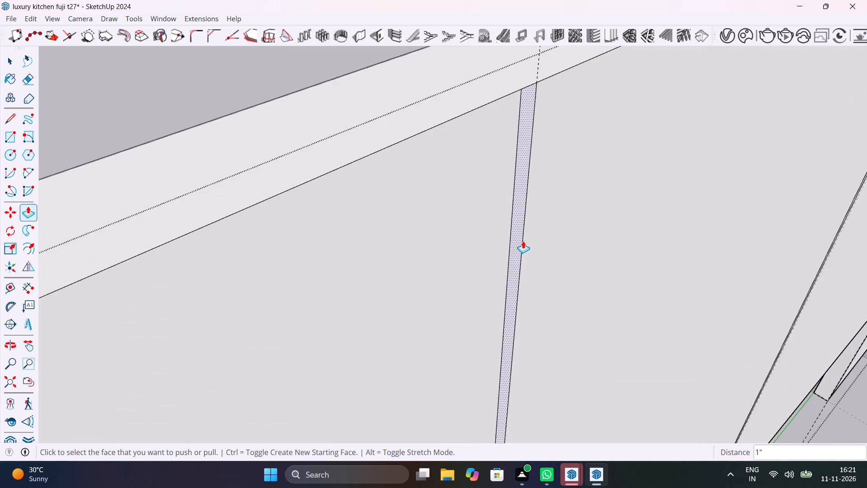
pyautogui.doubleClick(520, 250)
pyautogui.scroll(-7, 519, 250)
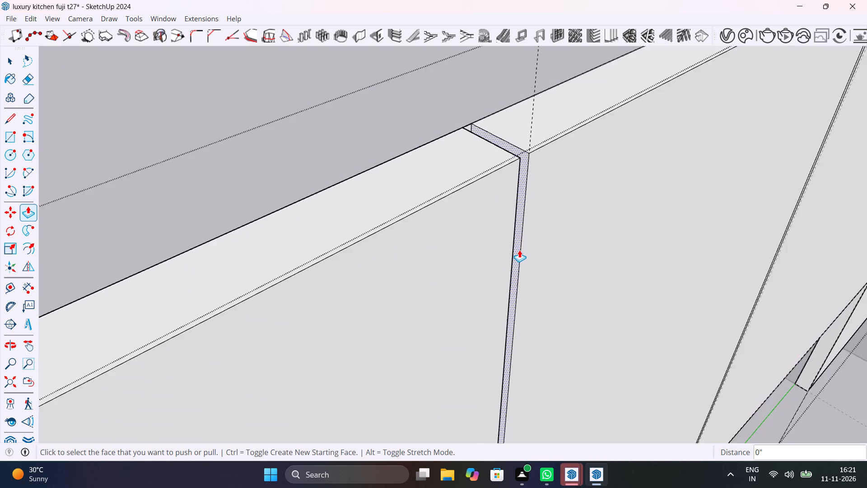
pyautogui.scroll(-13, 519, 250)
pyautogui.scroll(14, 667, 142)
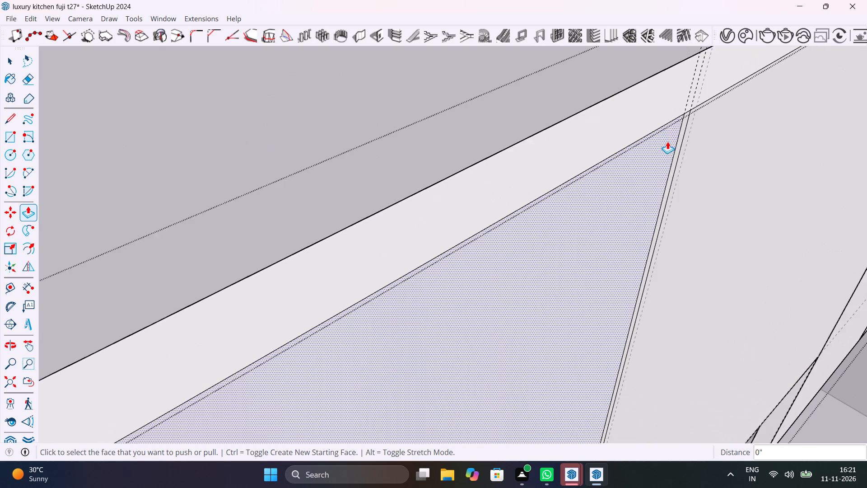
pyautogui.scroll(1, 667, 141)
pyautogui.moveTo(667, 141); pyautogui.dragTo(468, 324, button='middle')
pyautogui.scroll(4, 482, 300)
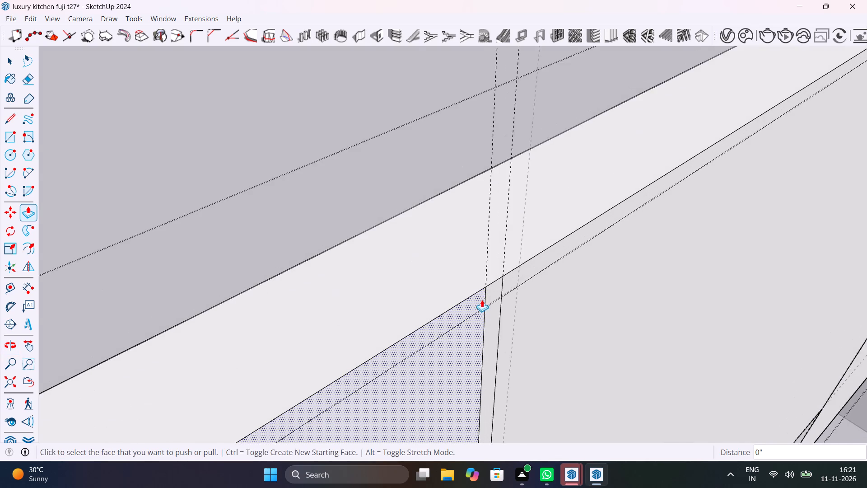
pyautogui.scroll(7, 482, 300)
pyautogui.doubleClick(499, 292)
pyautogui.scroll(-20, 502, 288)
pyautogui.scroll(-1, 502, 288)
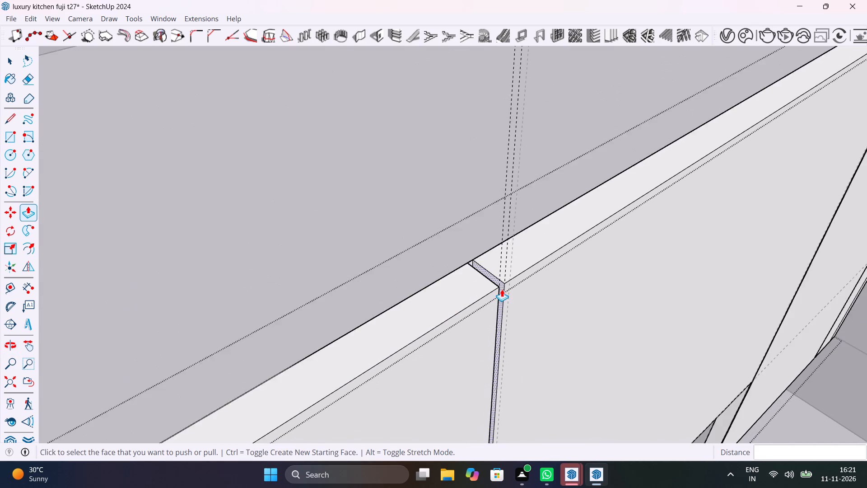
# Save the model.
pyautogui.hotkey('ctrl', 's')
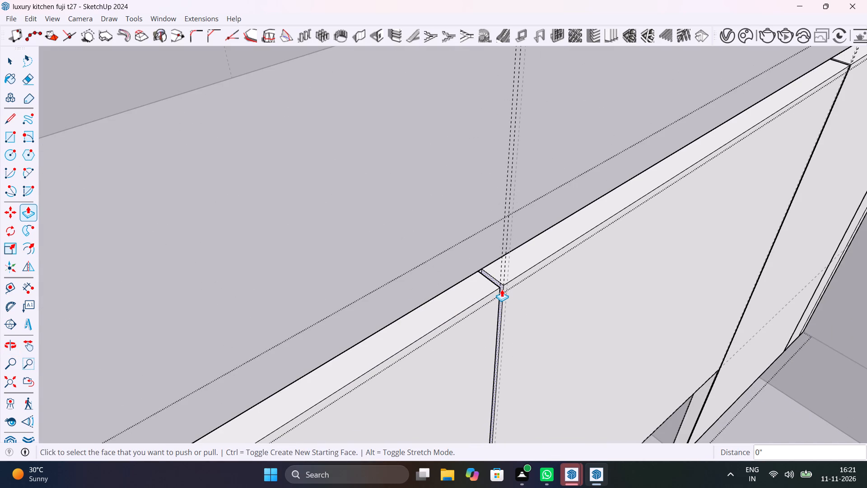
# Draw a vertical centre line about 2' long on the shutter above the recess, from its top edge's midpoint to its bottom edge.
pyautogui.scroll(-2, 502, 289)
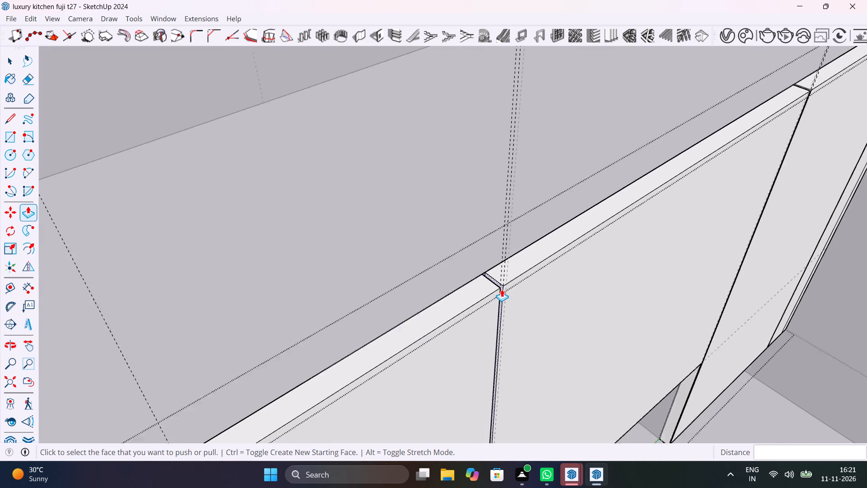
pyautogui.scroll(-20, 502, 289)
pyautogui.scroll(-6, 502, 289)
pyautogui.moveTo(513, 347); pyautogui.dragTo(389, 263, button='middle')
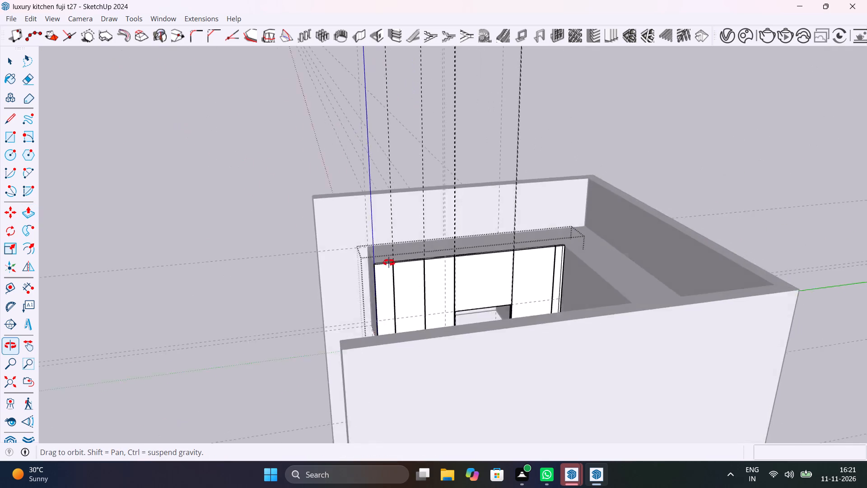
pyautogui.moveTo(389, 263); pyautogui.dragTo(446, 266, button='middle')
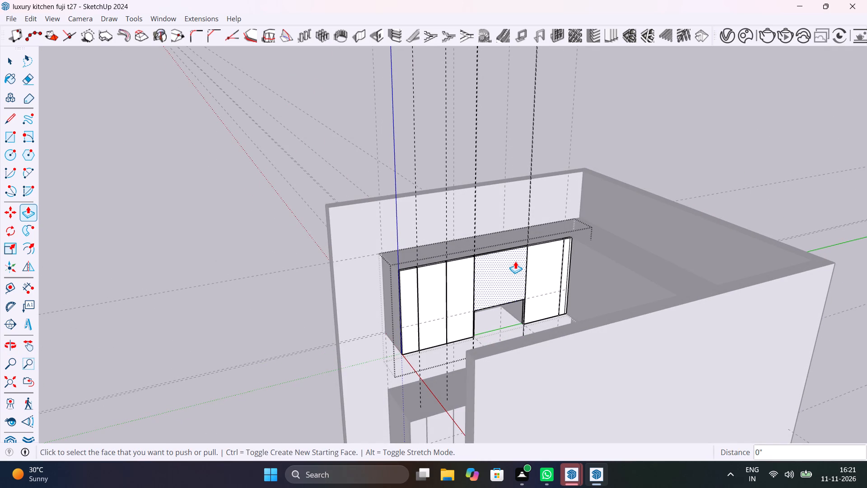
pyautogui.scroll(3, 515, 261)
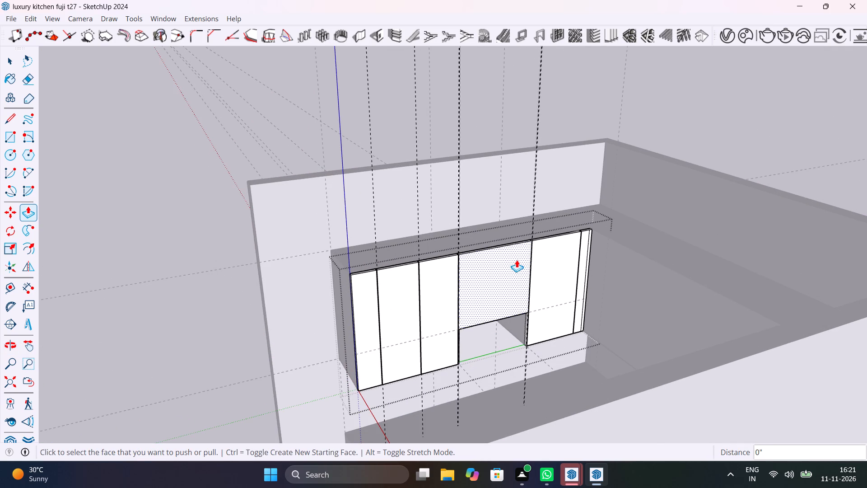
pyautogui.scroll(14, 517, 259)
pyautogui.moveTo(516, 263); pyautogui.dragTo(436, 258, button='middle')
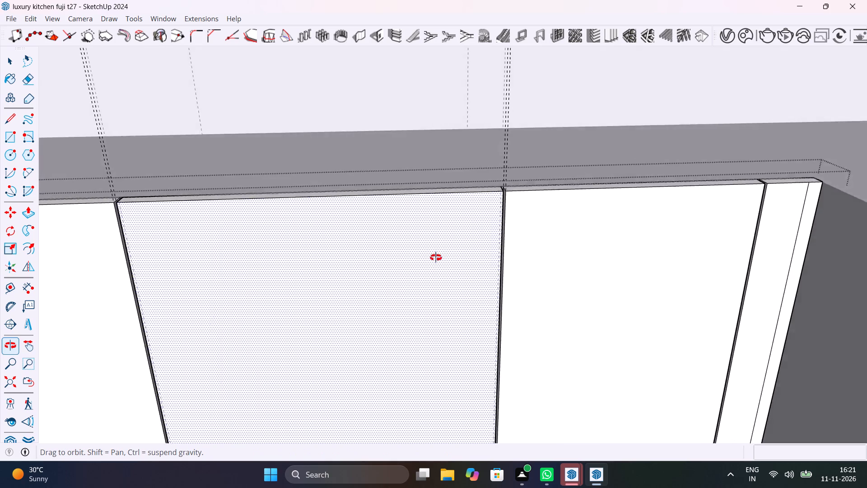
pyautogui.moveTo(436, 258); pyautogui.dragTo(541, 192, button='middle')
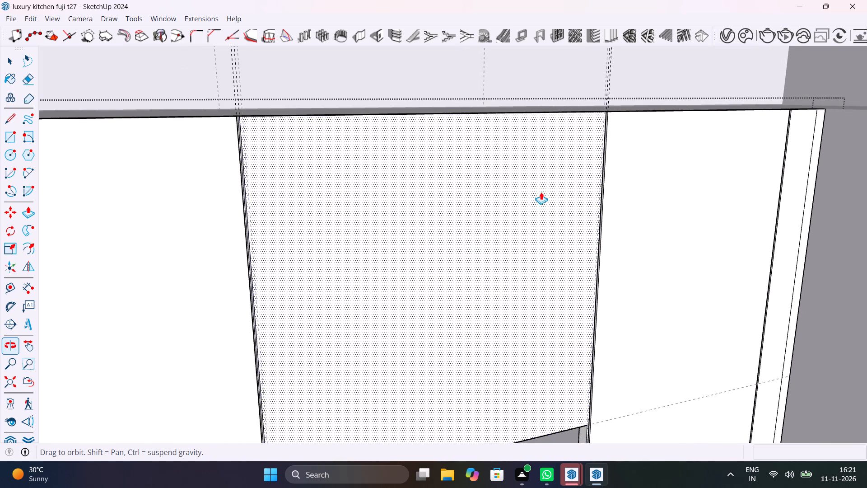
pyautogui.scroll(-5, 541, 192)
pyautogui.moveTo(545, 263); pyautogui.dragTo(560, 320, button='middle')
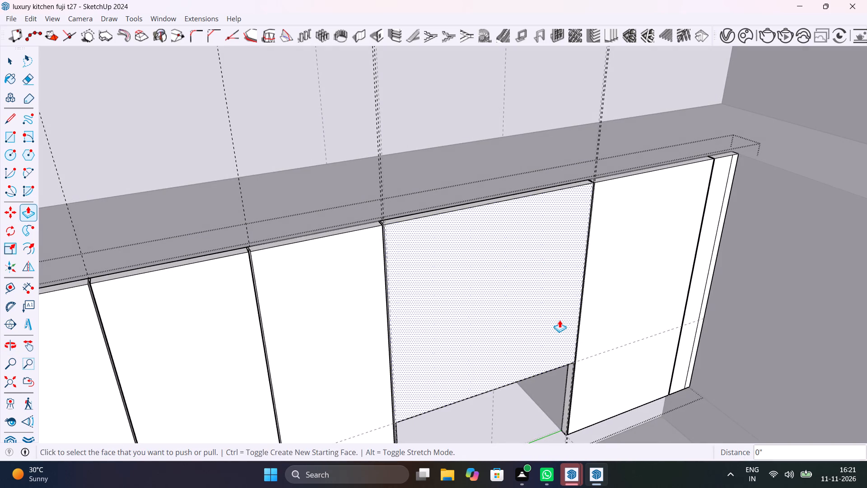
pyautogui.press('l')
pyautogui.click(496, 204)
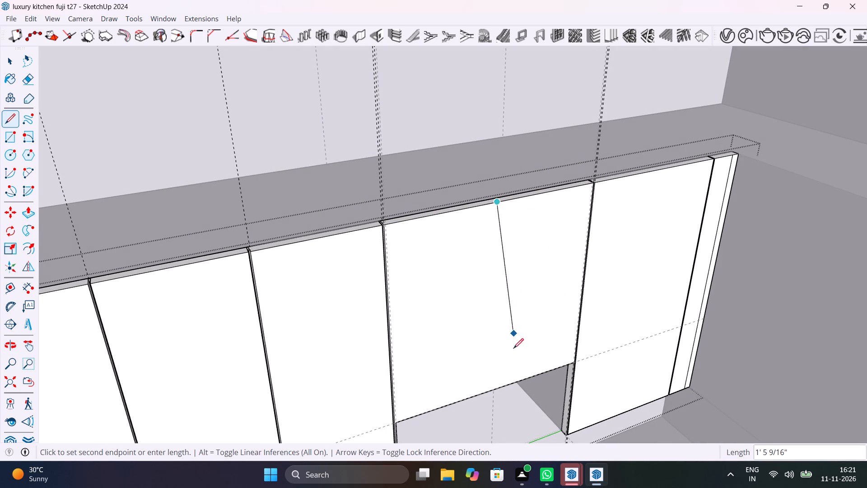
pyautogui.scroll(6, 502, 388)
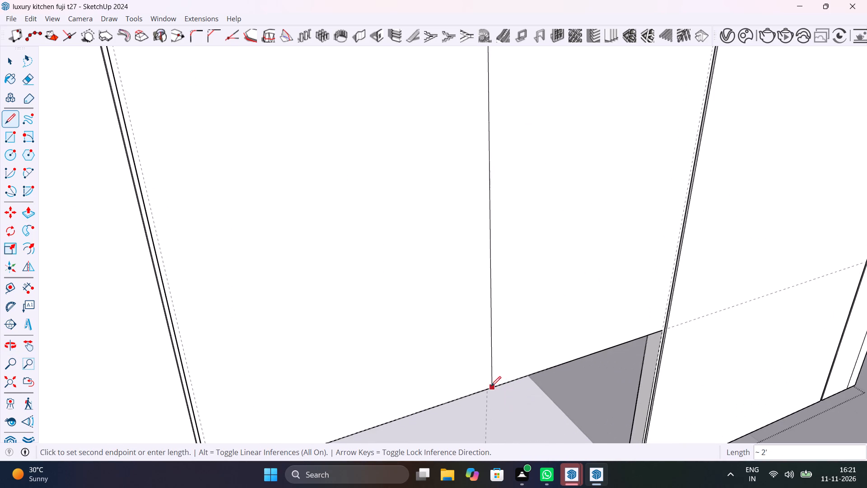
pyautogui.scroll(-8, 496, 379)
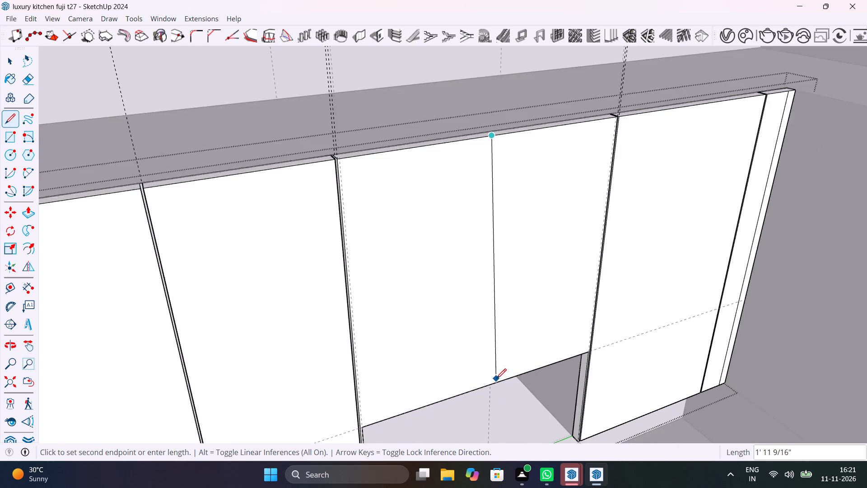
pyautogui.scroll(-4, 496, 379)
pyautogui.click(489, 384)
pyautogui.press('space')
pyautogui.scroll(4, 495, 263)
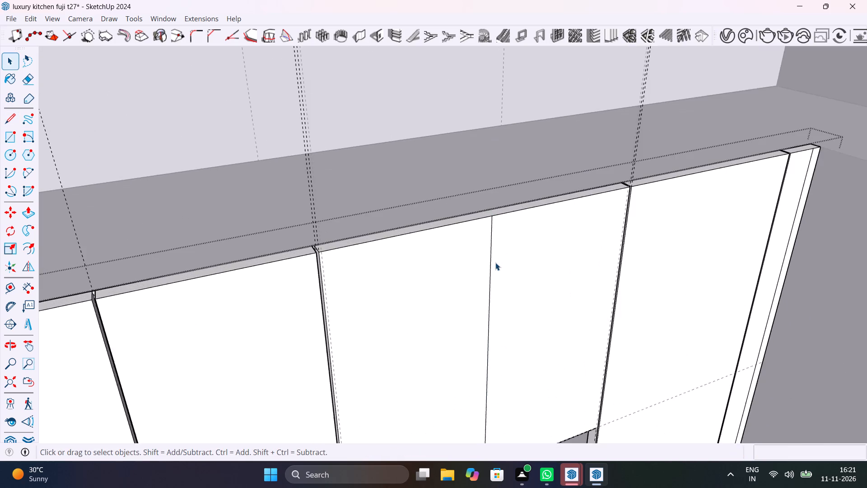
# Copy the centre line on the shutter above the recess 2 mm along the top edge towards the inner corner.
pyautogui.scroll(6, 495, 263)
pyautogui.keyDown('shift'); pyautogui.moveTo(495, 263); pyautogui.dragTo(522, 364, button='middle'); pyautogui.keyUp('shift')
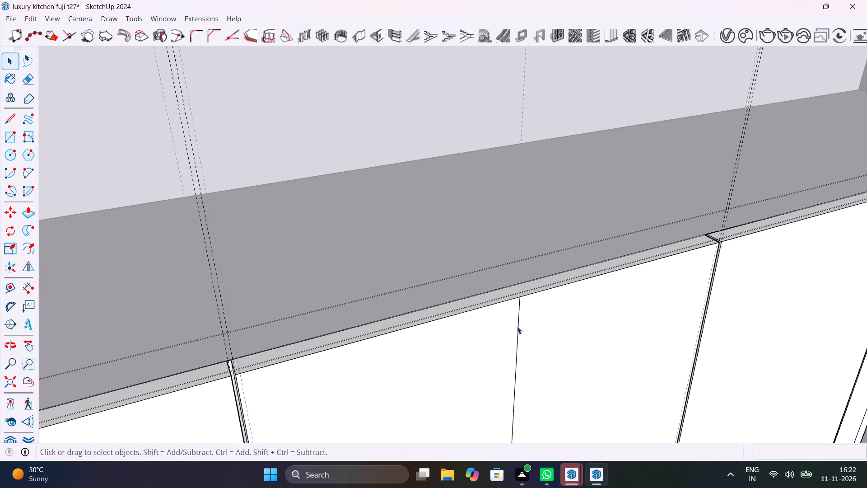
pyautogui.click(517, 326)
pyautogui.press('m')
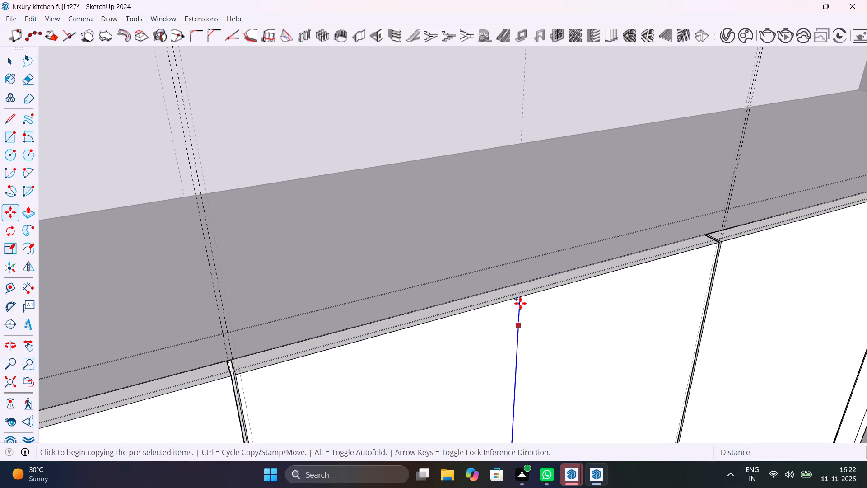
pyautogui.click(520, 295)
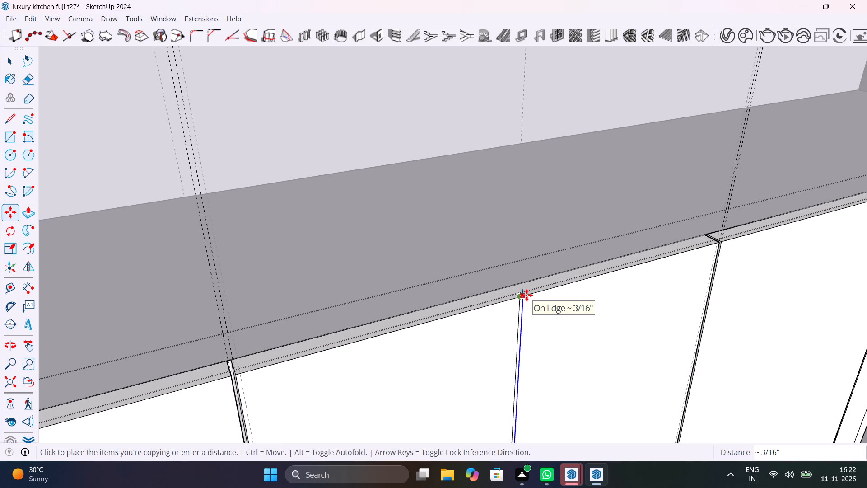
pyautogui.press('4')
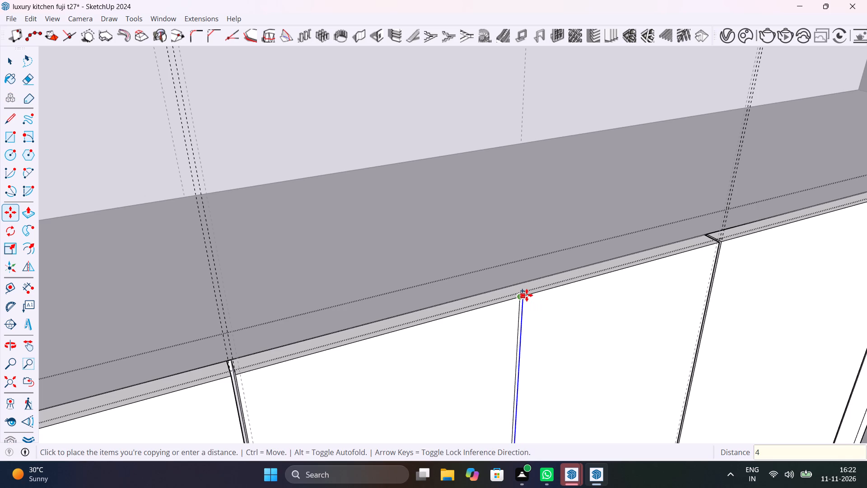
pyautogui.press('BackSpace')
pyautogui.write('2mm')
pyautogui.press('Return')
# Copy the offset line 4 mm back across the centre line, and delete the original centre line between the two copies.
pyautogui.scroll(17, 527, 292)
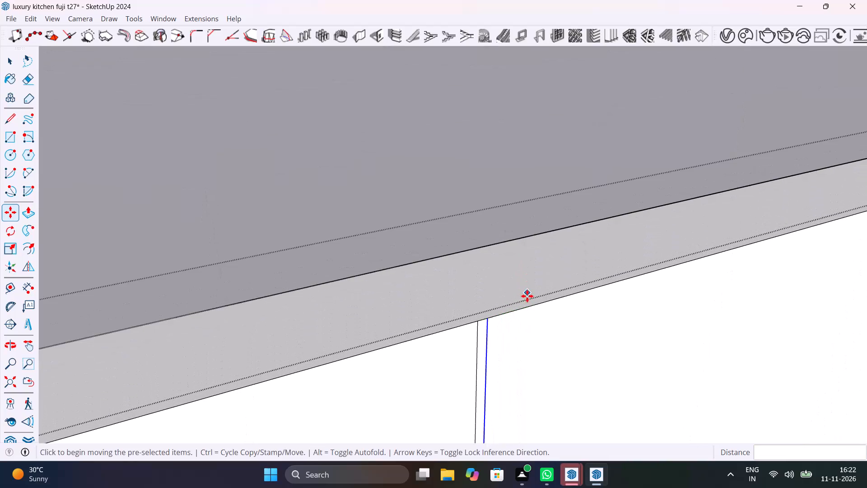
pyautogui.click(488, 319)
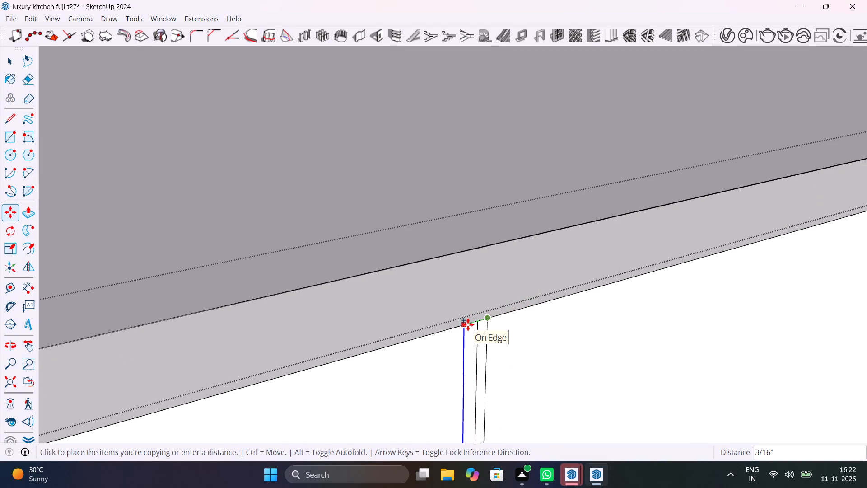
pyautogui.write('4mm')
pyautogui.press('Return')
pyautogui.press('space')
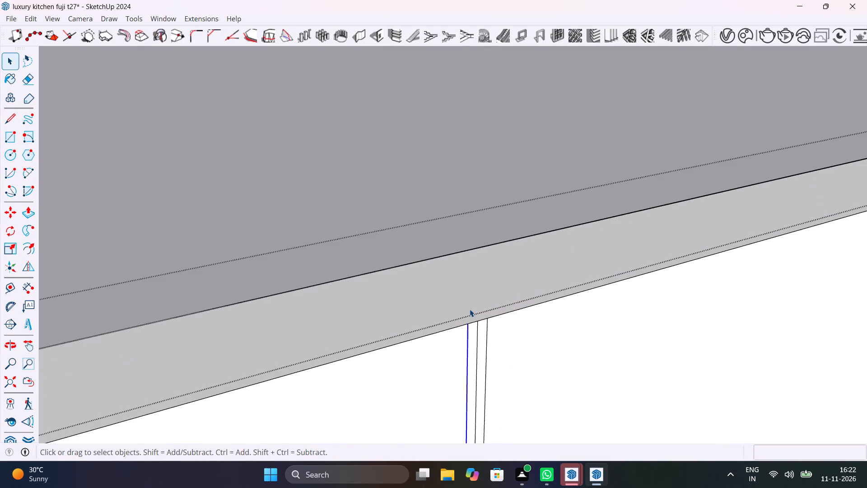
pyautogui.click(476, 367)
pyautogui.press('Delete')
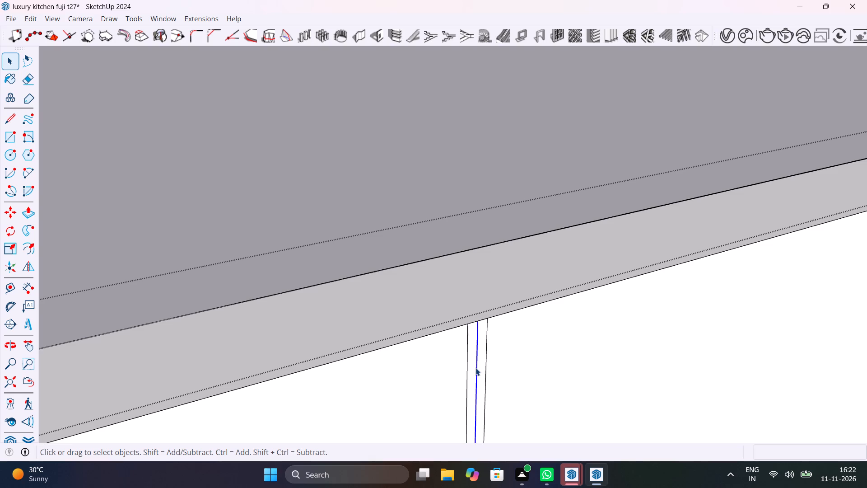
# Push the narrow strip between the two lines back 1" through the panel's thickness to open the gap above the recess.
pyautogui.click(475, 368)
pyautogui.press('p')
pyautogui.click(475, 368)
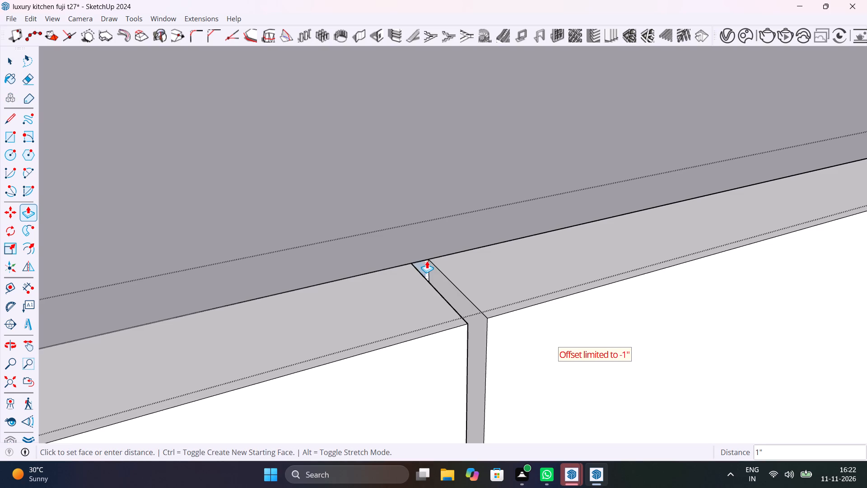
pyautogui.click(426, 260)
pyautogui.scroll(-20, 466, 279)
pyautogui.scroll(-3, 466, 279)
pyautogui.press('space')
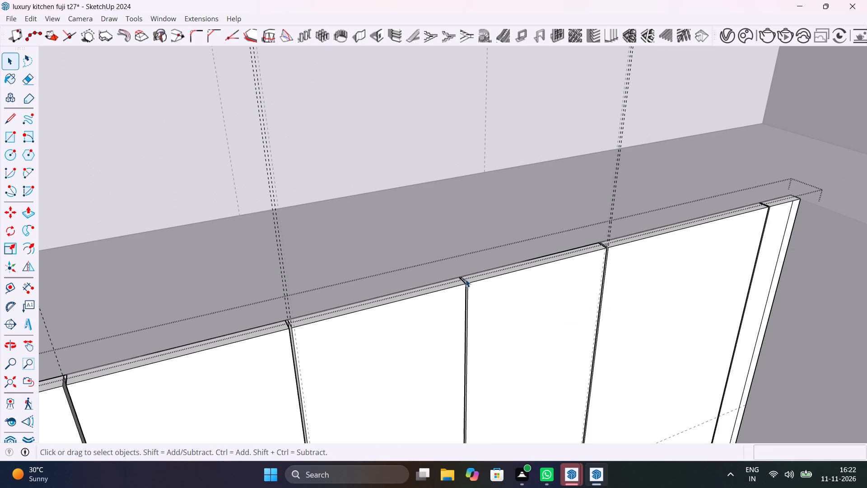
# Save the model.
pyautogui.hotkey('ctrl', 's')
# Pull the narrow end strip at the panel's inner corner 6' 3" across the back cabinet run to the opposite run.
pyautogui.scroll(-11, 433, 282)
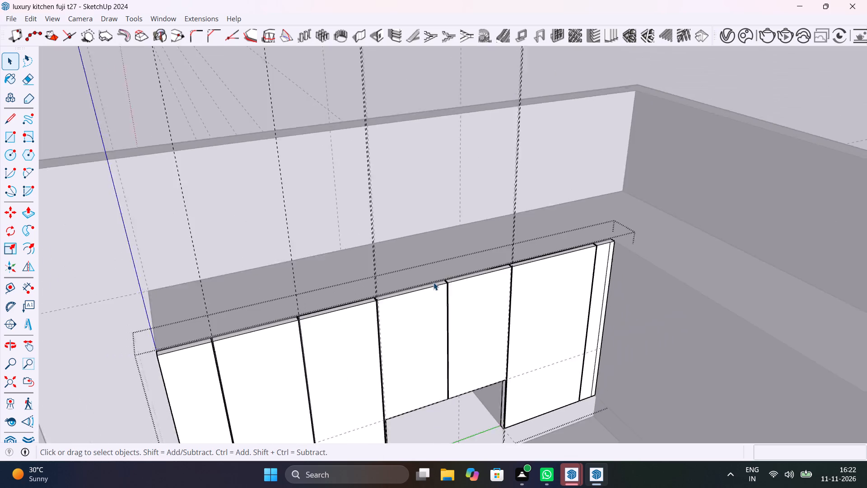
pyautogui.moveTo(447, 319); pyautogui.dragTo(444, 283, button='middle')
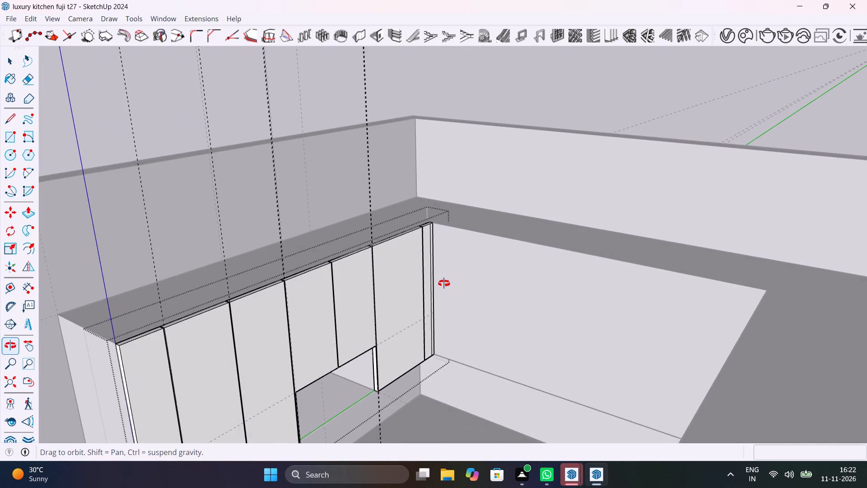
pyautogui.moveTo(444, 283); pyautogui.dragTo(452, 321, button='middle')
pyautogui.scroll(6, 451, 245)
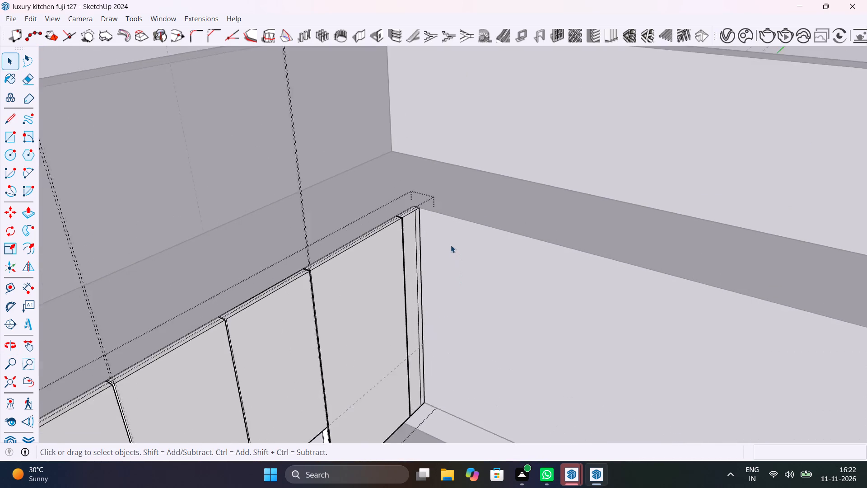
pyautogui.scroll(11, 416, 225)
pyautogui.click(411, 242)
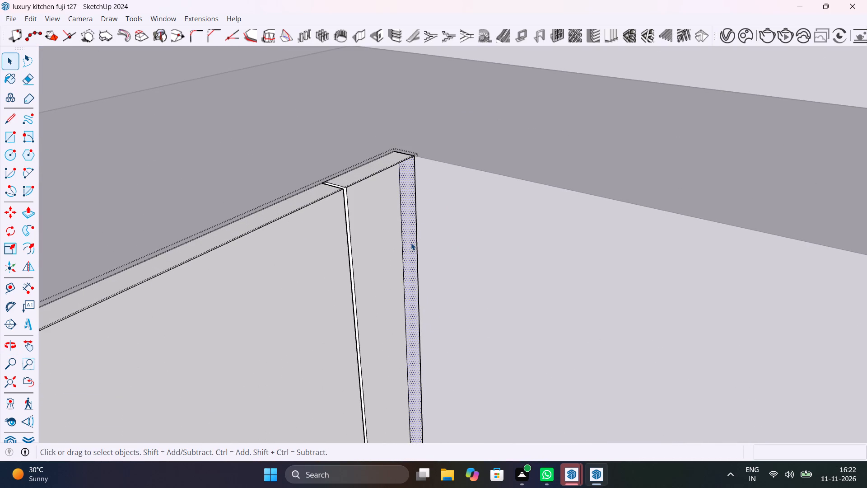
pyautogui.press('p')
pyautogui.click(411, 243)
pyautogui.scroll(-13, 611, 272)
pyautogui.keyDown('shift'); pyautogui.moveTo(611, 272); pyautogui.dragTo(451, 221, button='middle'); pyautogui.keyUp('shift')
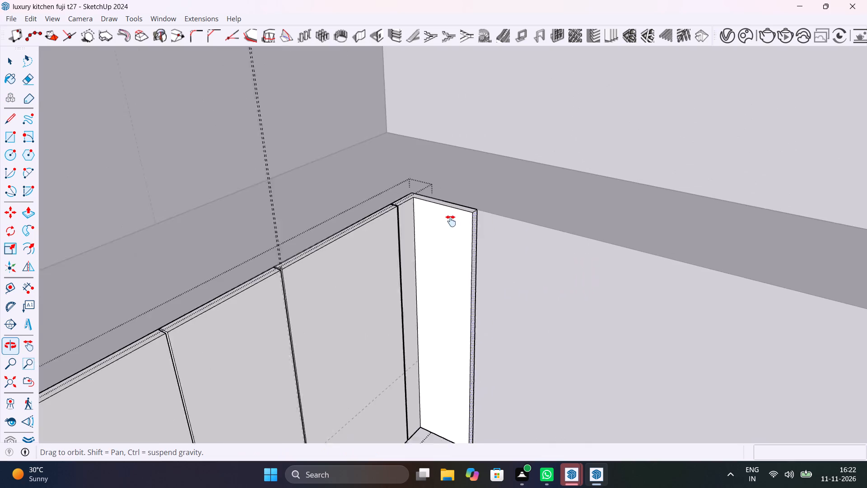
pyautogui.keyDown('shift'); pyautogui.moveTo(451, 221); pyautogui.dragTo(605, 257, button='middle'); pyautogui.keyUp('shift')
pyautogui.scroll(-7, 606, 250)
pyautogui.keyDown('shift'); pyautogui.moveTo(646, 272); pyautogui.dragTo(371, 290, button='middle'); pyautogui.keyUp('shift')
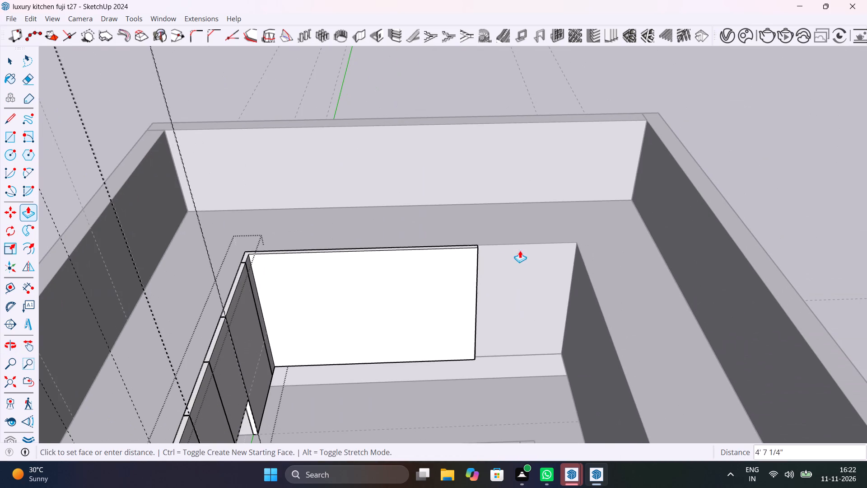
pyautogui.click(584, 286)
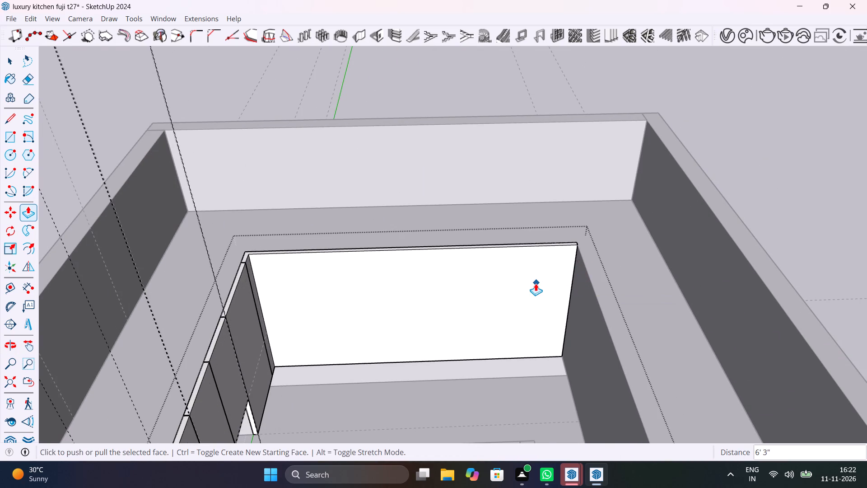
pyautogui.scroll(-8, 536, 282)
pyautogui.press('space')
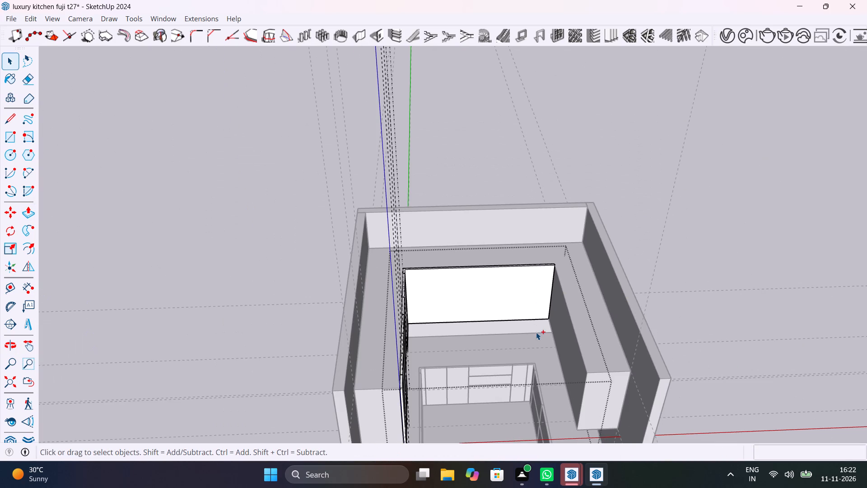
# Save the model.
pyautogui.hotkey('ctrl', 's')
# Examine the left run's shutters, recess and gaps and the panel extended across the back run from several angles.
pyautogui.moveTo(536, 332); pyautogui.dragTo(452, 279, button='middle')
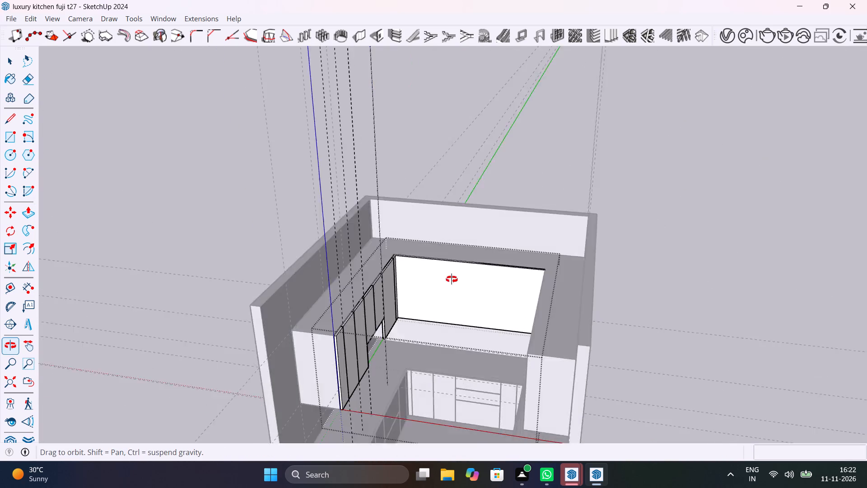
pyautogui.moveTo(452, 279); pyautogui.dragTo(359, 283, button='middle')
pyautogui.scroll(2, 388, 287)
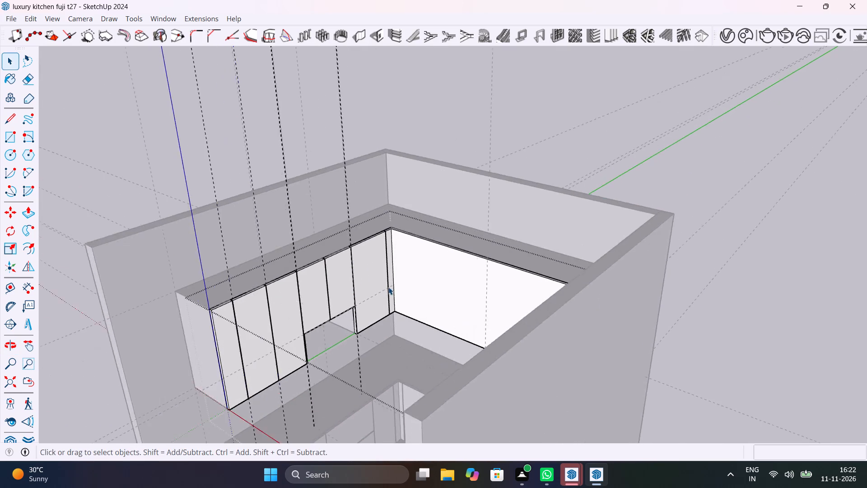
pyautogui.scroll(9, 388, 287)
pyautogui.moveTo(386, 316); pyautogui.dragTo(427, 244, button='middle')
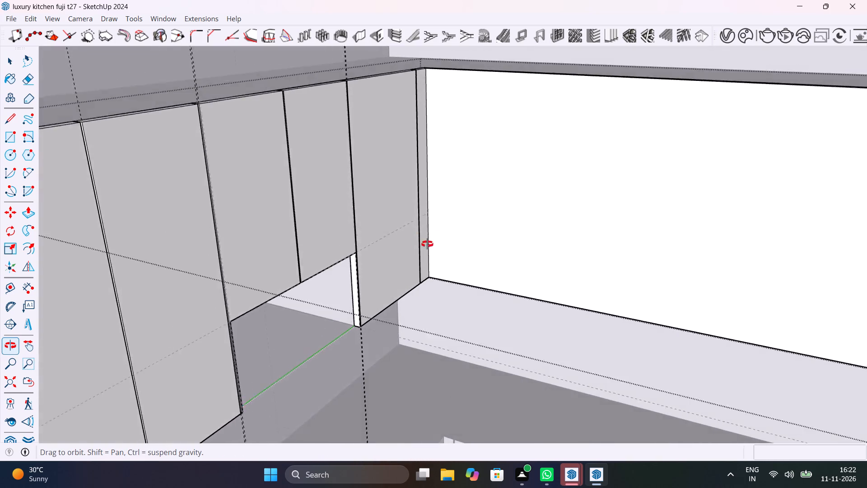
pyautogui.moveTo(427, 244); pyautogui.dragTo(375, 319, button='middle')
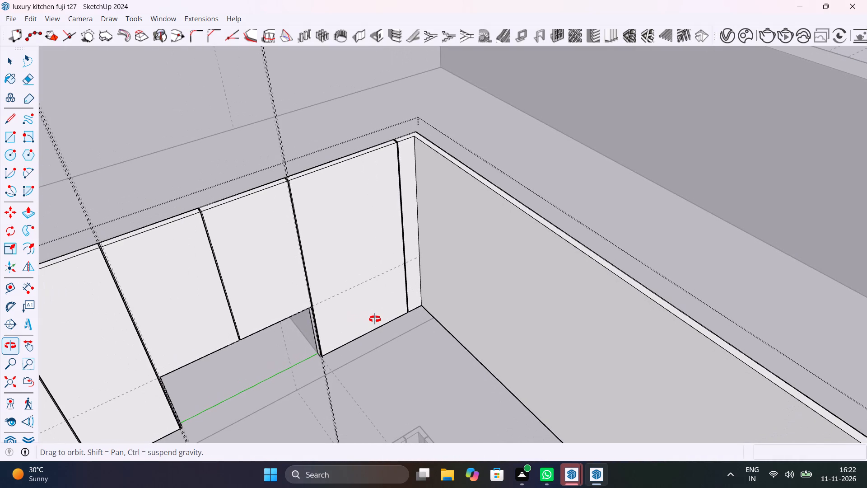
pyautogui.moveTo(375, 319); pyautogui.dragTo(597, 314, button='middle')
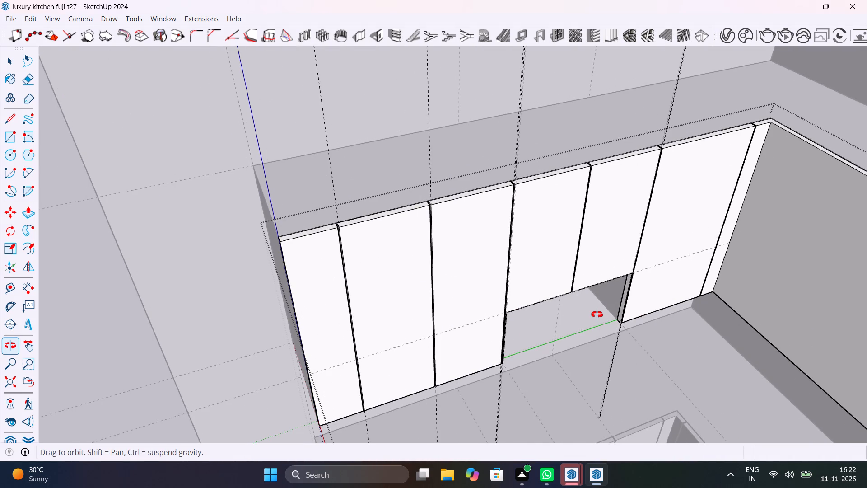
pyautogui.moveTo(597, 314); pyautogui.dragTo(590, 288, button='middle')
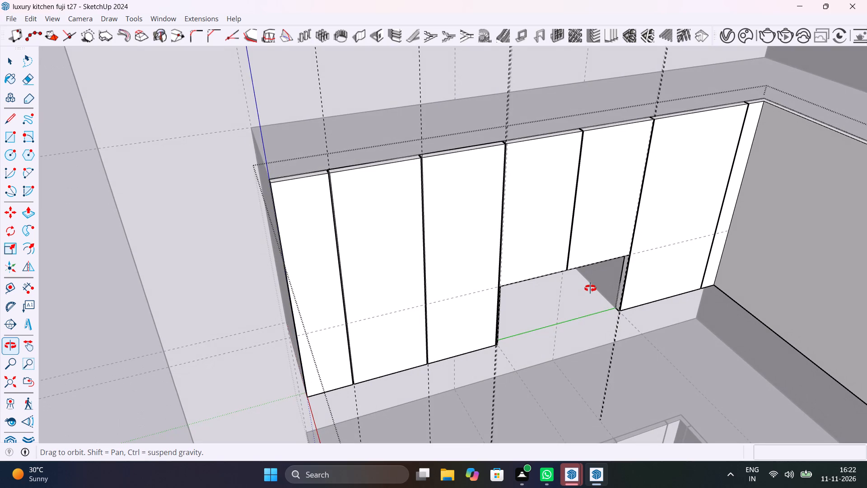
pyautogui.moveTo(590, 288); pyautogui.dragTo(597, 289, button='middle')
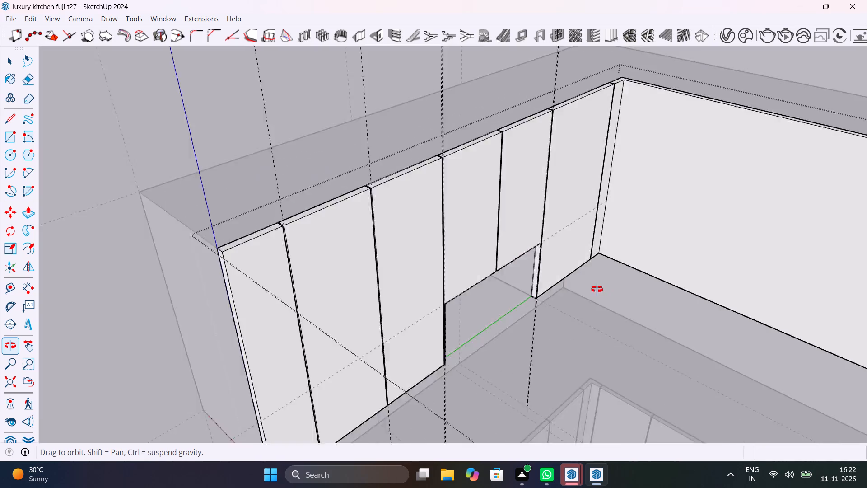
pyautogui.moveTo(597, 289); pyautogui.dragTo(540, 303, button='middle')
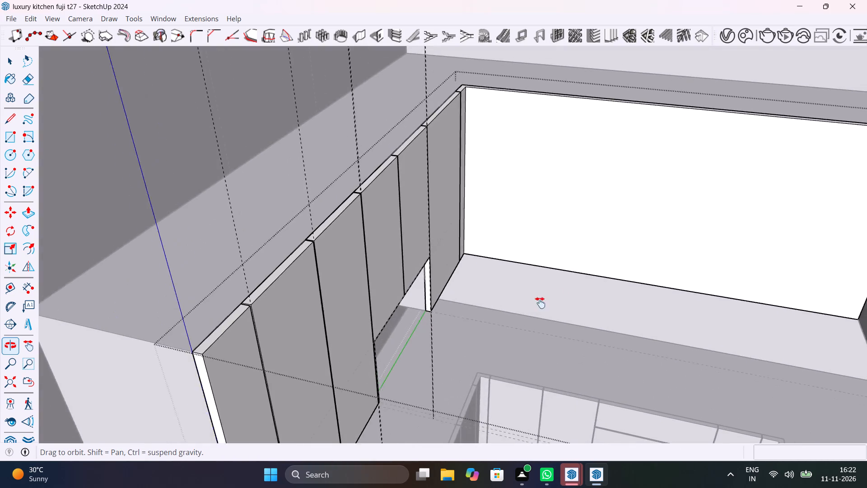
pyautogui.moveTo(540, 303); pyautogui.dragTo(520, 344, button='middle')
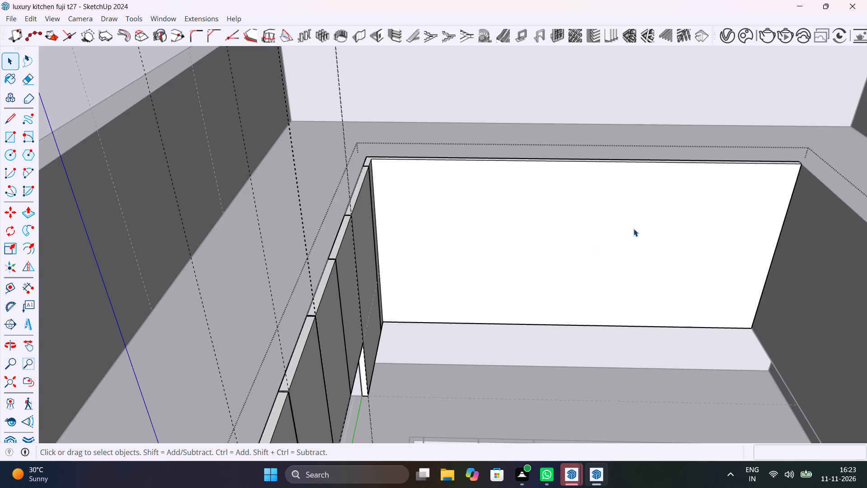
pyautogui.keyDown('shift'); pyautogui.moveTo(634, 227); pyautogui.dragTo(406, 308, button='middle'); pyautogui.keyUp('shift')
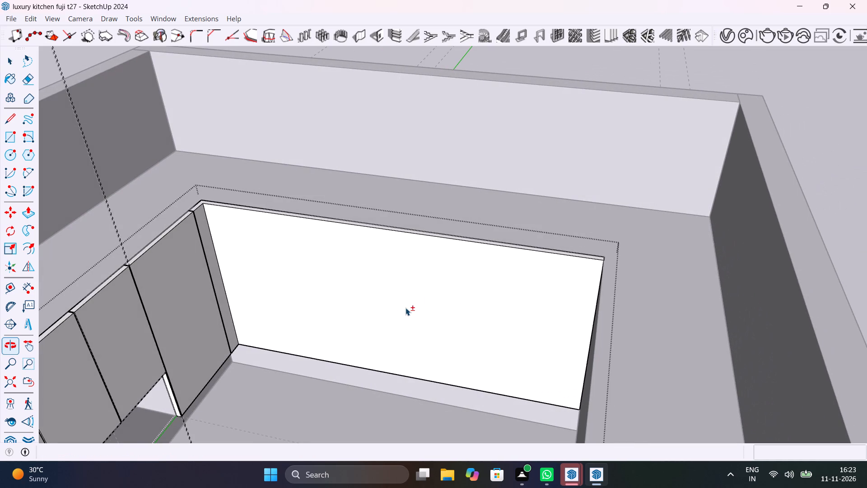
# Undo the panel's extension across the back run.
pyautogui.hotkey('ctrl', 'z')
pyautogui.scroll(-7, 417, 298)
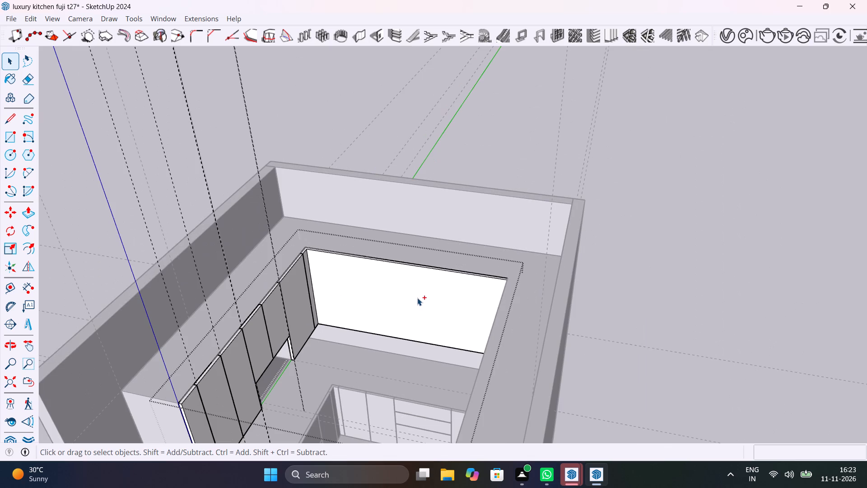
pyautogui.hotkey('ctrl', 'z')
# Close the left run's shutter panel group and return to the whole model.
pyautogui.scroll(8, 322, 256)
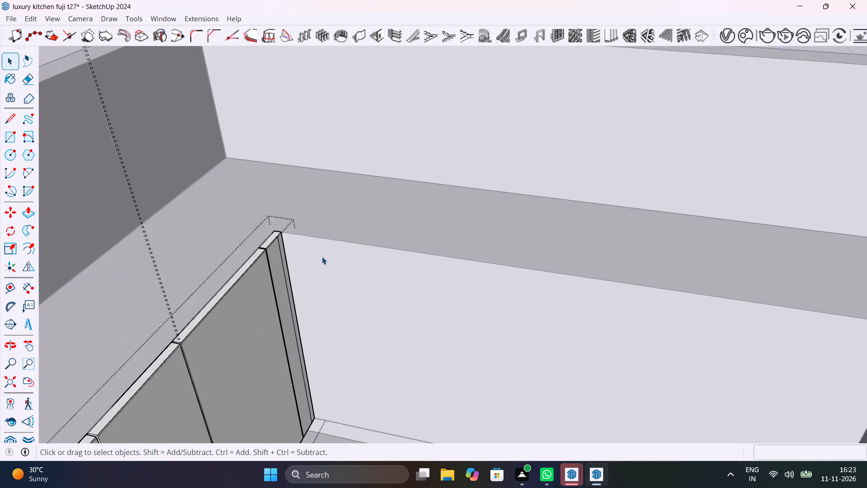
pyautogui.scroll(8, 322, 257)
pyautogui.keyDown('shift'); pyautogui.moveTo(340, 310); pyautogui.dragTo(376, 277, button='middle'); pyautogui.keyUp('shift')
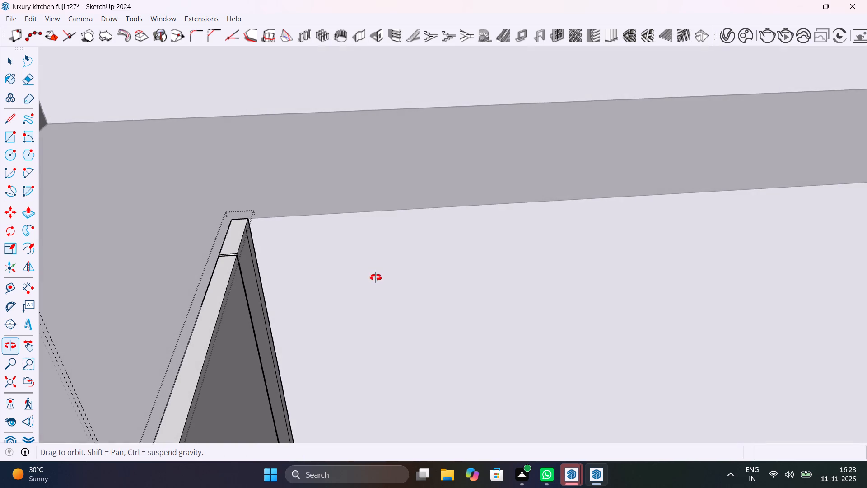
pyautogui.keyDown('shift'); pyautogui.moveTo(376, 277); pyautogui.dragTo(376, 278, button='middle'); pyautogui.keyUp('shift')
pyautogui.scroll(-20, 377, 273)
pyautogui.click(454, 107)
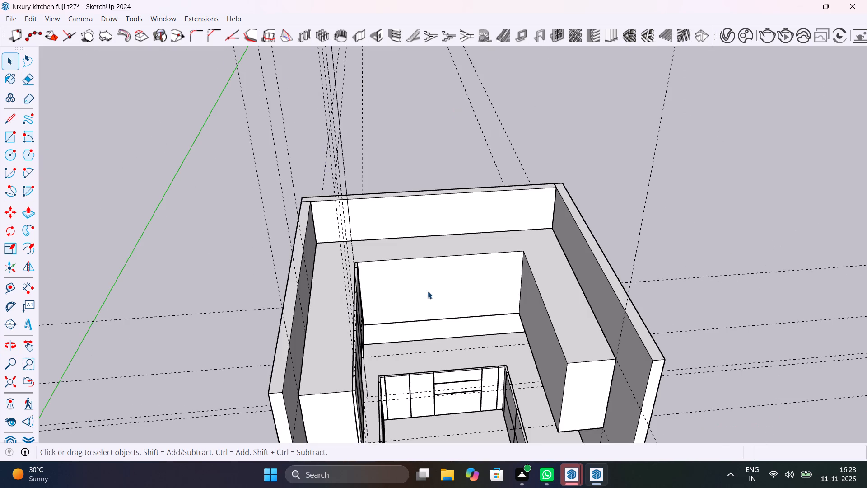
# Save the kitchen model.
pyautogui.scroll(5, 429, 293)
pyautogui.moveTo(429, 309); pyautogui.dragTo(443, 265, button='middle')
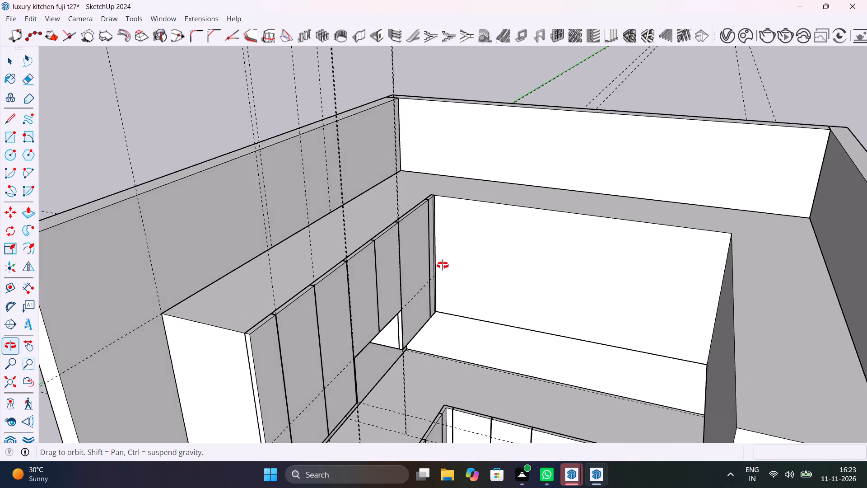
pyautogui.moveTo(443, 265); pyautogui.dragTo(437, 266, button='middle')
pyautogui.hotkey('ctrl', 's')
# Delete all the dashed guide lines from the kitchen model.
pyautogui.scroll(11, 243, 310)
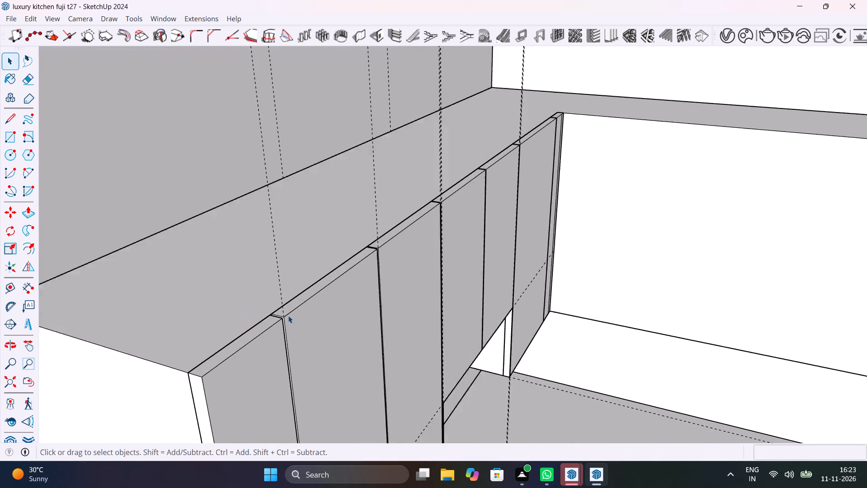
pyautogui.scroll(2, 288, 315)
pyautogui.moveTo(461, 328); pyautogui.dragTo(266, 375, button='middle')
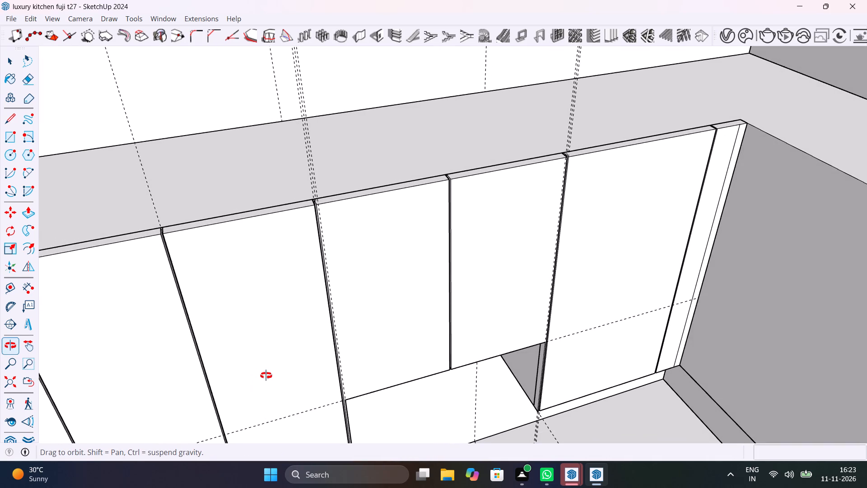
pyautogui.moveTo(266, 375); pyautogui.dragTo(363, 373, button='middle')
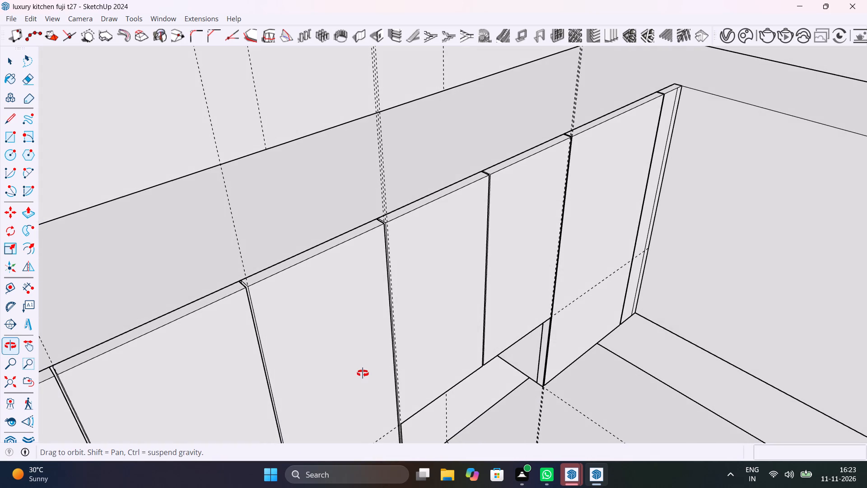
pyautogui.moveTo(363, 373); pyautogui.dragTo(382, 372, button='middle')
pyautogui.scroll(-11, 383, 366)
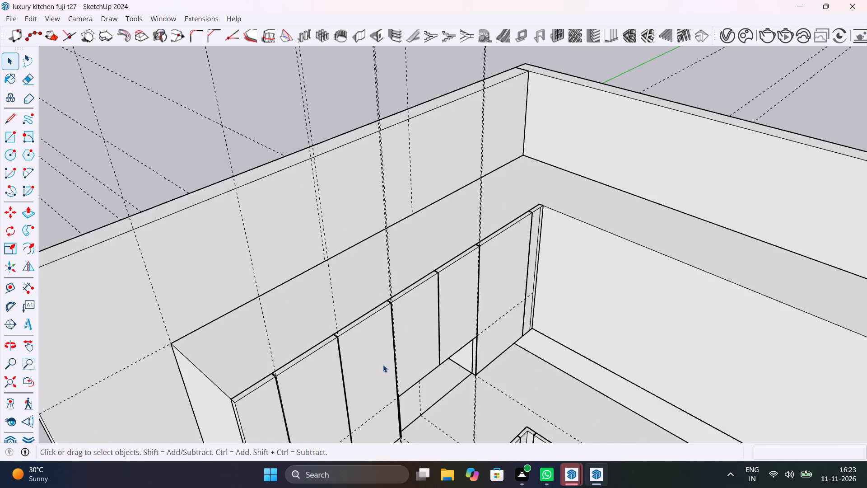
pyautogui.scroll(-4, 383, 365)
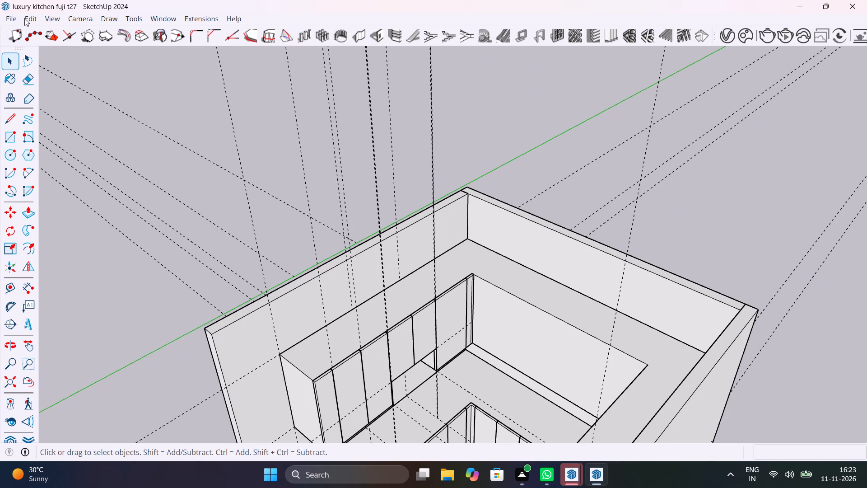
pyautogui.click(29, 19)
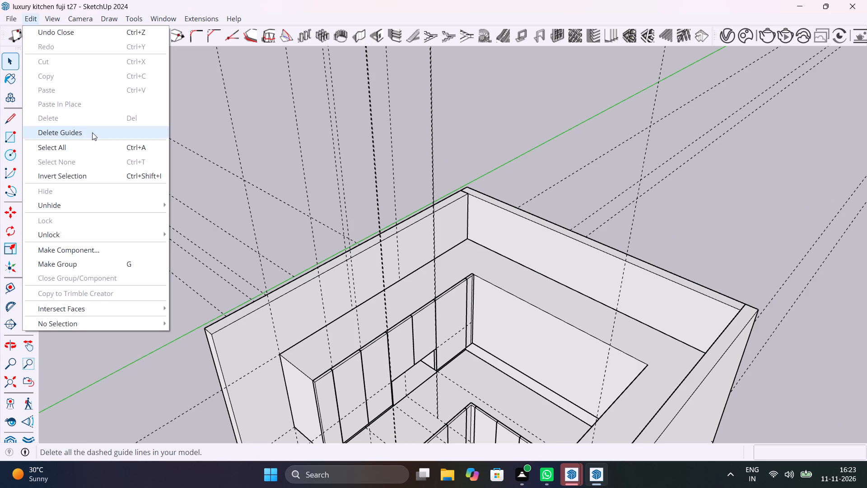
pyautogui.click(92, 132)
# Examine the overhead cabinets' back run from above and the whole kitchen from its open front.
pyautogui.scroll(5, 466, 311)
pyautogui.moveTo(462, 313); pyautogui.dragTo(461, 312, button='middle')
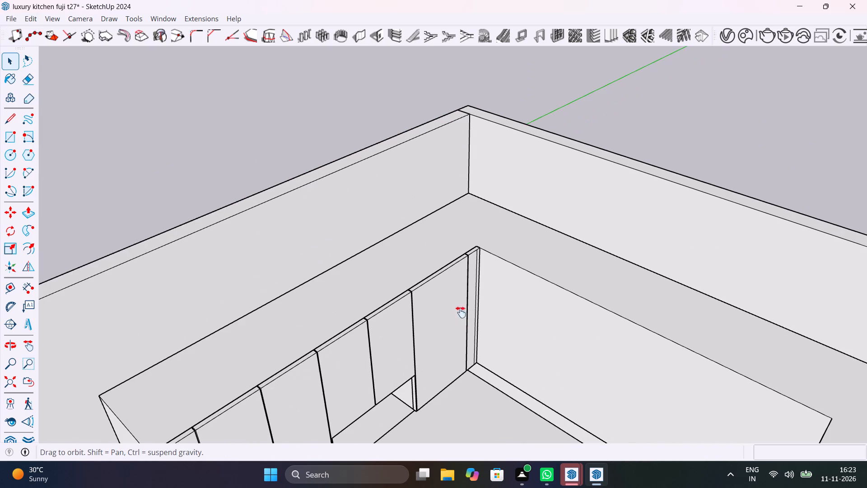
pyautogui.moveTo(461, 312); pyautogui.dragTo(356, 241, button='middle')
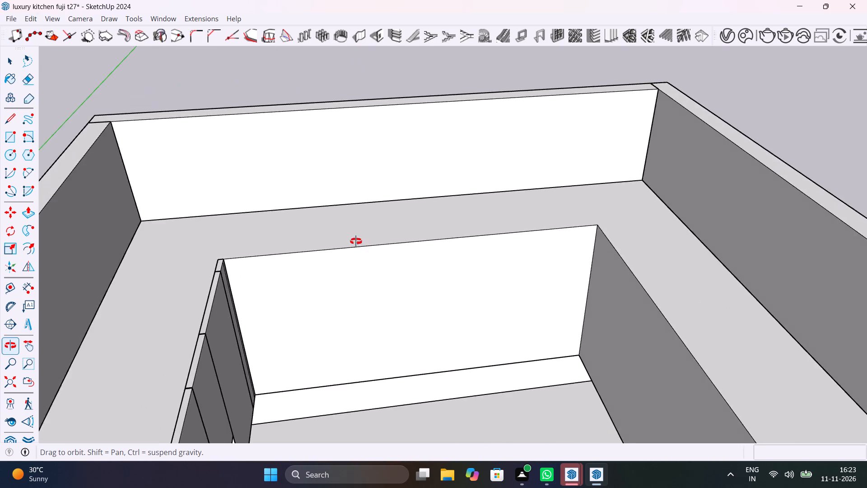
pyautogui.moveTo(356, 241); pyautogui.dragTo(350, 125, button='middle')
pyautogui.scroll(-10, 378, 219)
pyautogui.moveTo(412, 295); pyautogui.dragTo(363, 274, button='middle')
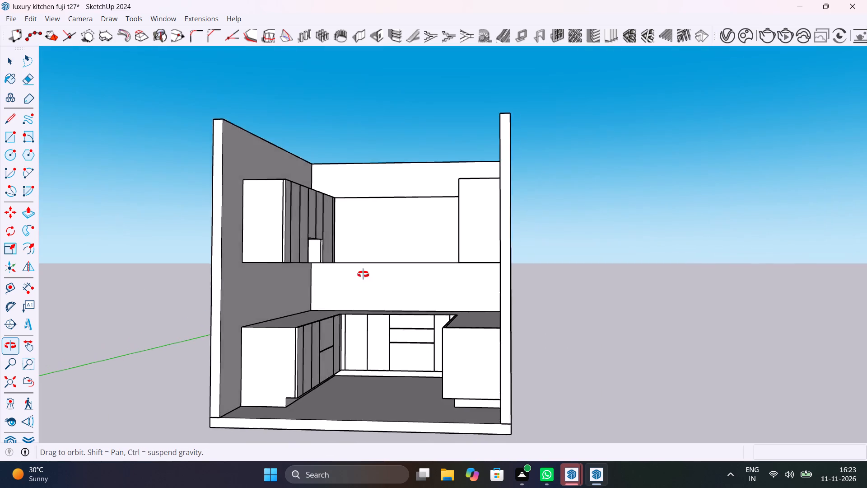
pyautogui.moveTo(363, 274); pyautogui.dragTo(354, 334, button='middle')
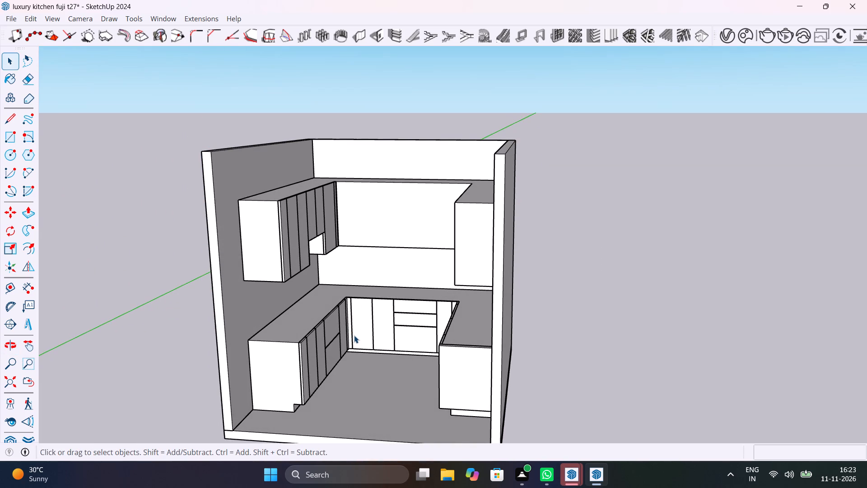
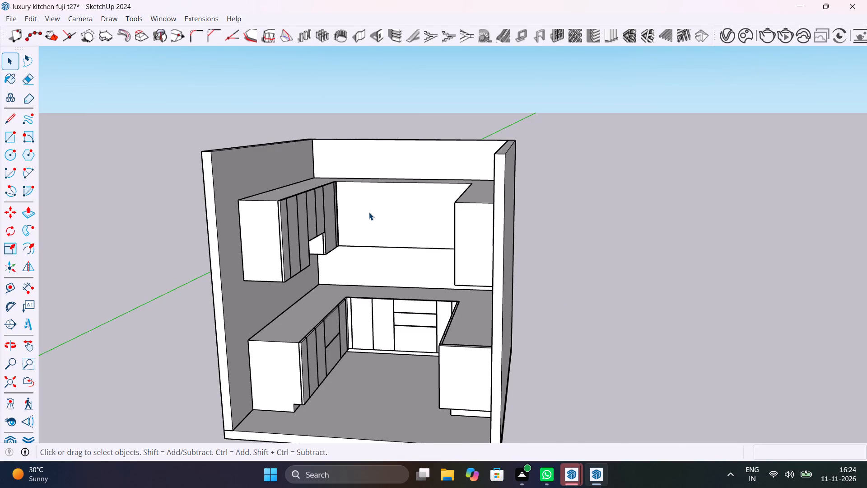
# Open the left run's shutter panel group for editing at its corner with the back run.
pyautogui.scroll(9, 369, 212)
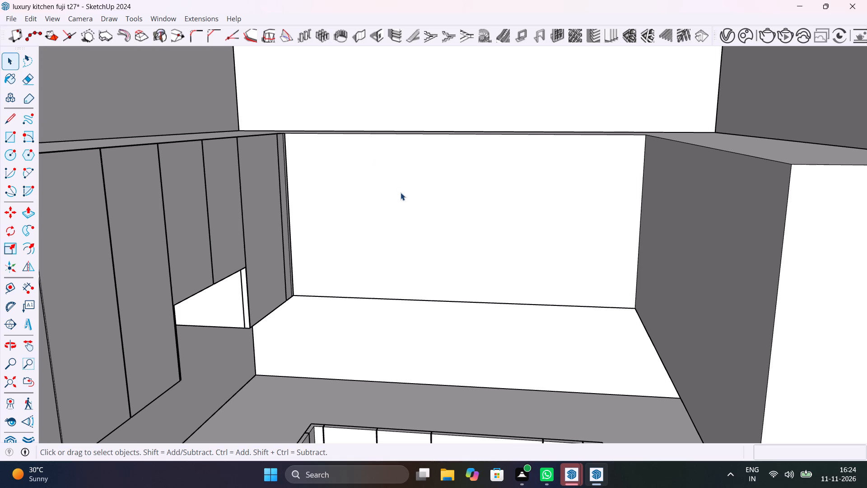
pyautogui.moveTo(401, 210); pyautogui.dragTo(347, 444, button='middle')
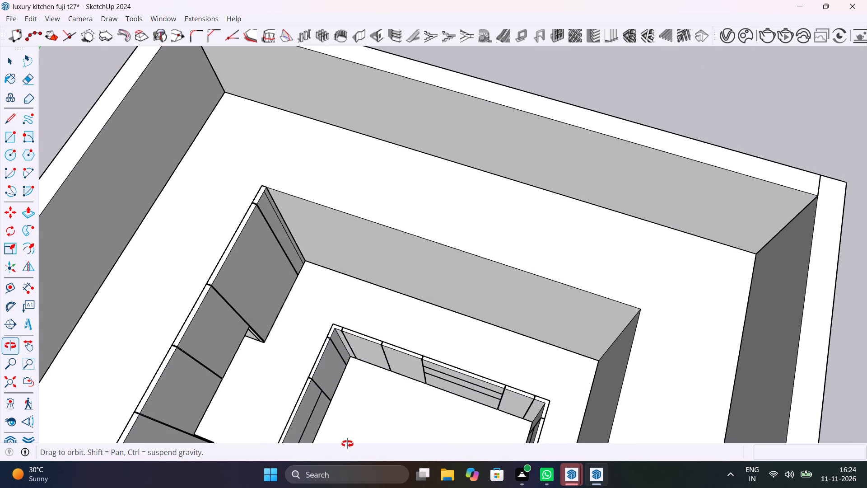
pyautogui.moveTo(347, 444); pyautogui.dragTo(457, 310, button='middle')
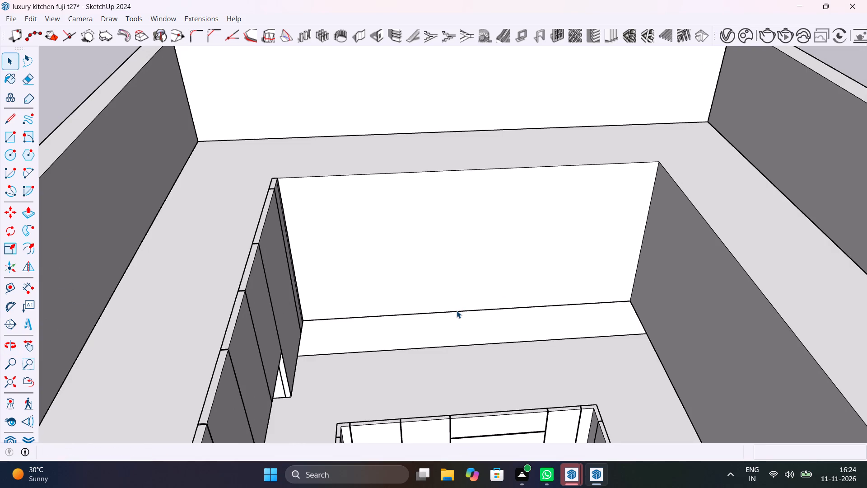
pyautogui.scroll(-1, 456, 266)
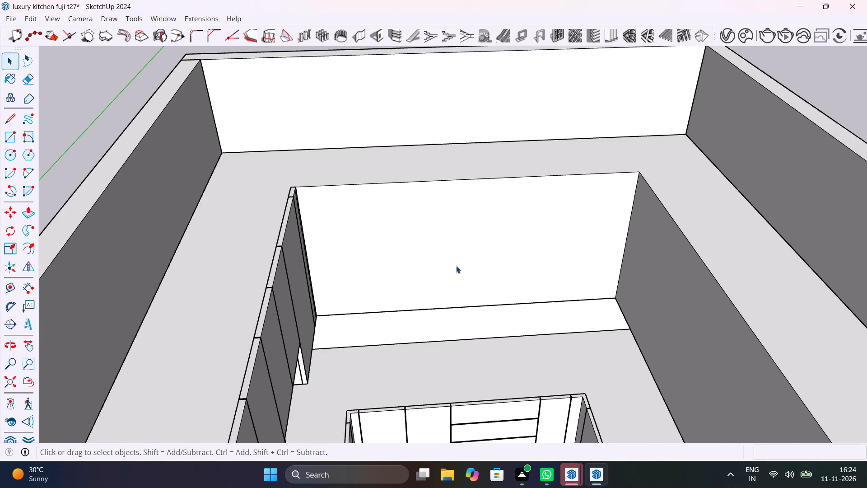
pyautogui.moveTo(456, 266); pyautogui.dragTo(309, 259, button='middle')
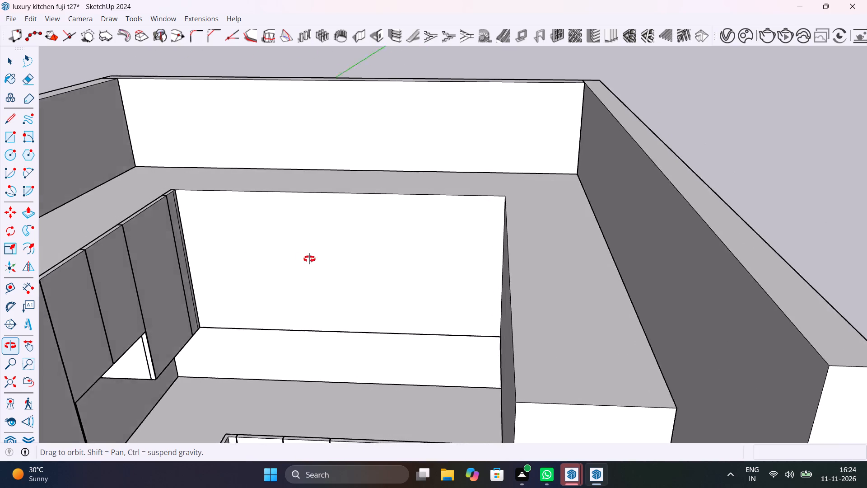
pyautogui.moveTo(309, 259); pyautogui.dragTo(327, 262, button='middle')
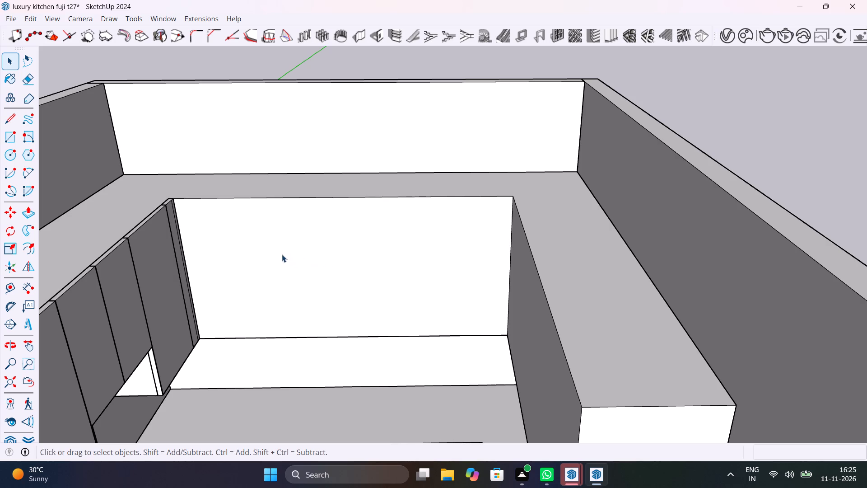
pyautogui.moveTo(282, 254); pyautogui.dragTo(249, 370, button='middle')
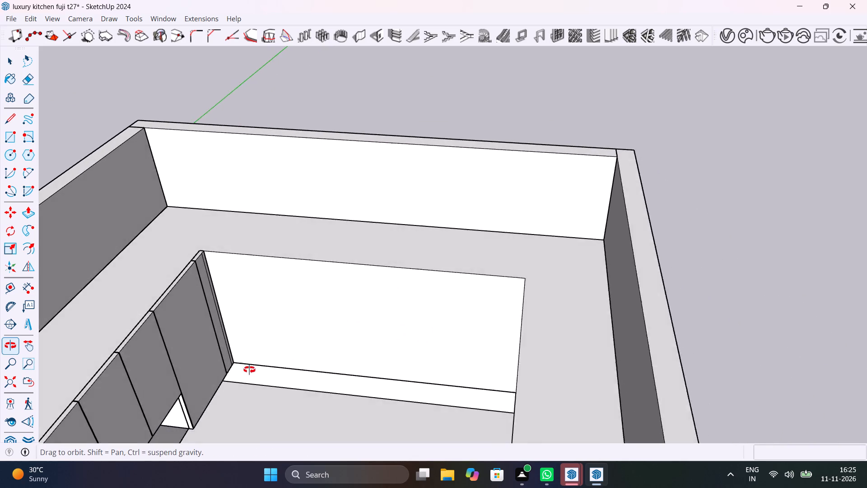
pyautogui.moveTo(249, 370); pyautogui.dragTo(228, 392, button='middle')
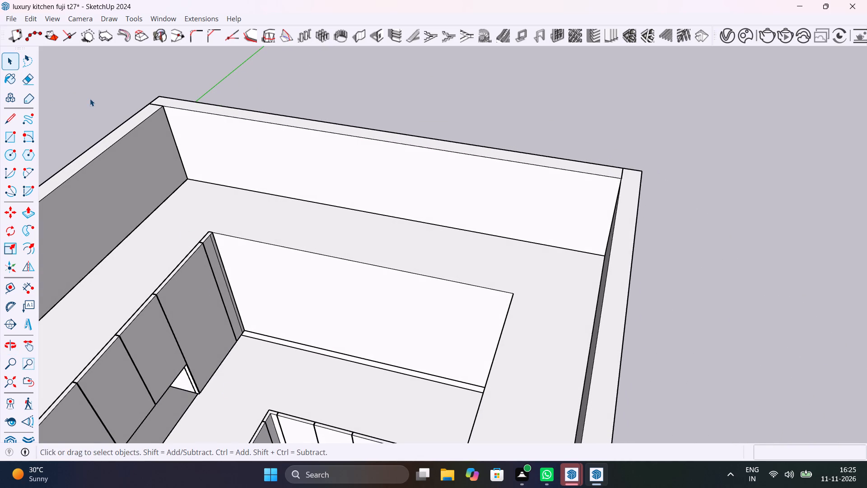
pyautogui.scroll(16, 212, 240)
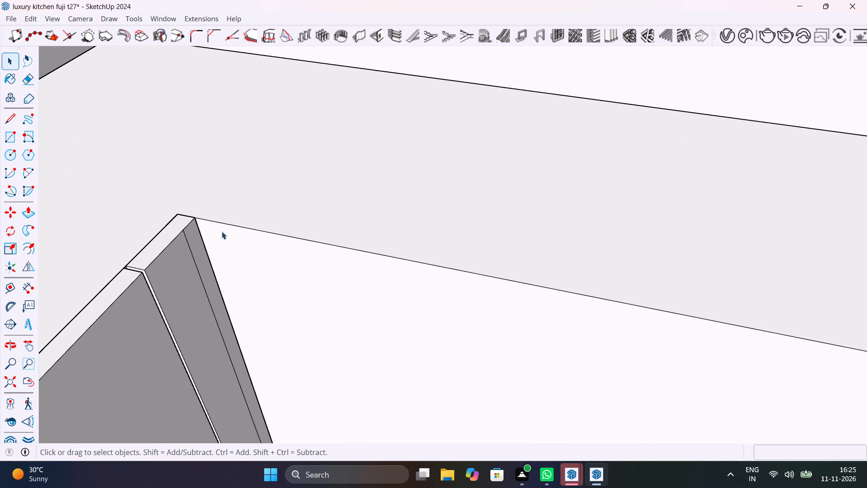
pyautogui.click(212, 282)
pyautogui.doubleClick(212, 282)
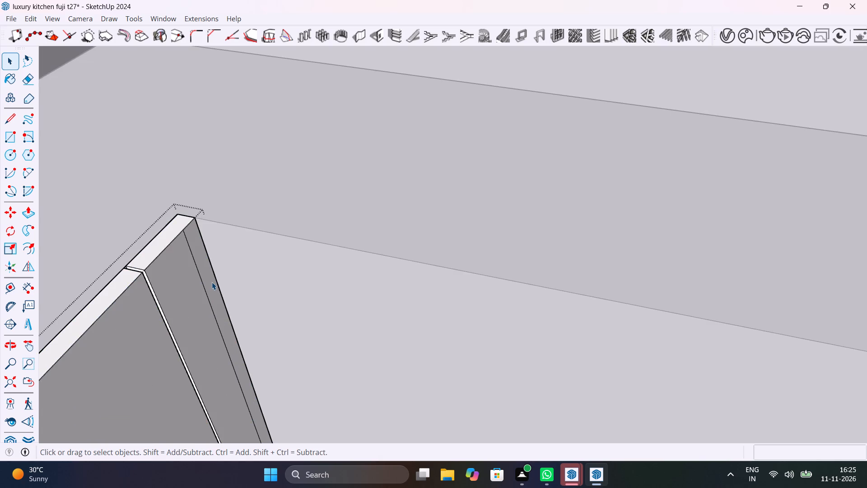
# Push/Pull the corner panel's narrow end face 6' 2 3/4" along the back run to meet the opposite overhead cabinet.
pyautogui.click(212, 282)
pyautogui.click(212, 282)
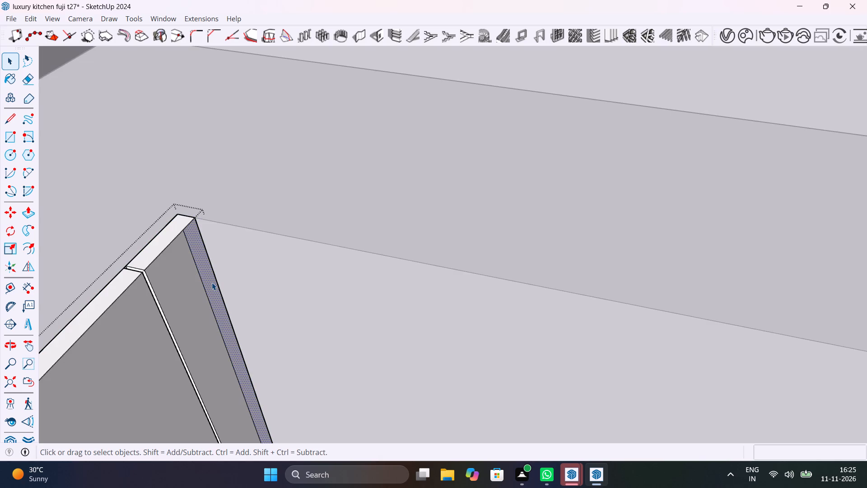
pyautogui.press('p')
pyautogui.moveTo(212, 282); pyautogui.dragTo(220, 282)
pyautogui.scroll(-8, 344, 284)
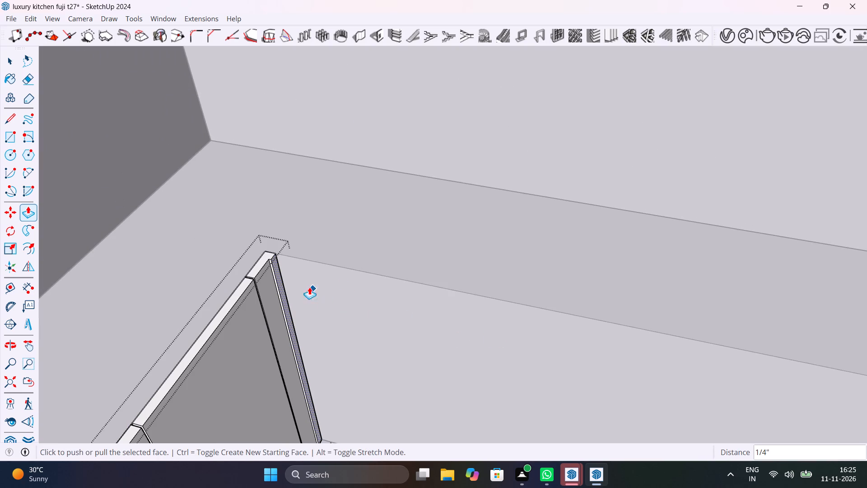
pyautogui.scroll(9, 298, 282)
pyautogui.click(250, 276)
pyautogui.scroll(-4, 460, 328)
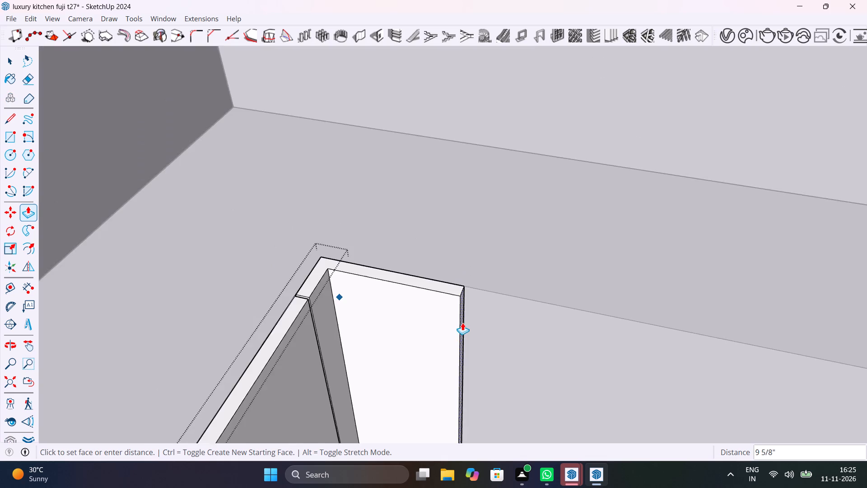
pyautogui.scroll(-9, 462, 323)
pyautogui.keyDown('shift'); pyautogui.moveTo(463, 323); pyautogui.dragTo(293, 266, button='middle'); pyautogui.keyUp('shift')
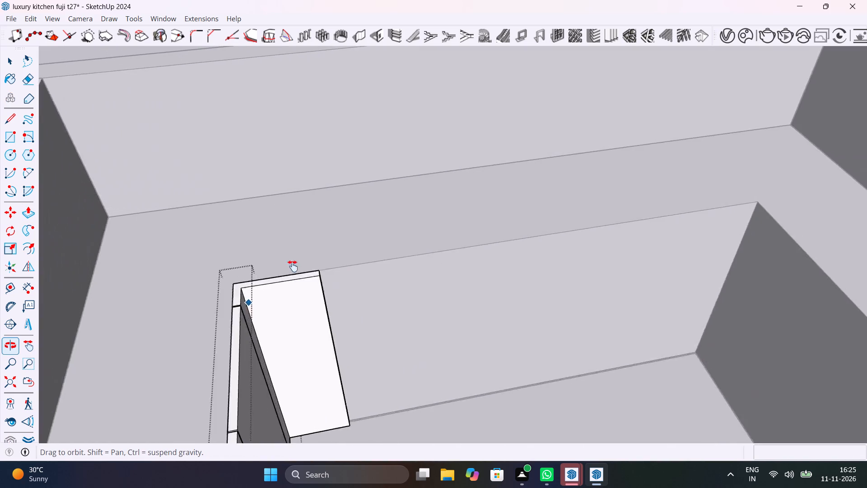
pyautogui.keyDown('shift'); pyautogui.moveTo(293, 266); pyautogui.dragTo(167, 278, button='middle'); pyautogui.keyUp('shift')
pyautogui.click(624, 288)
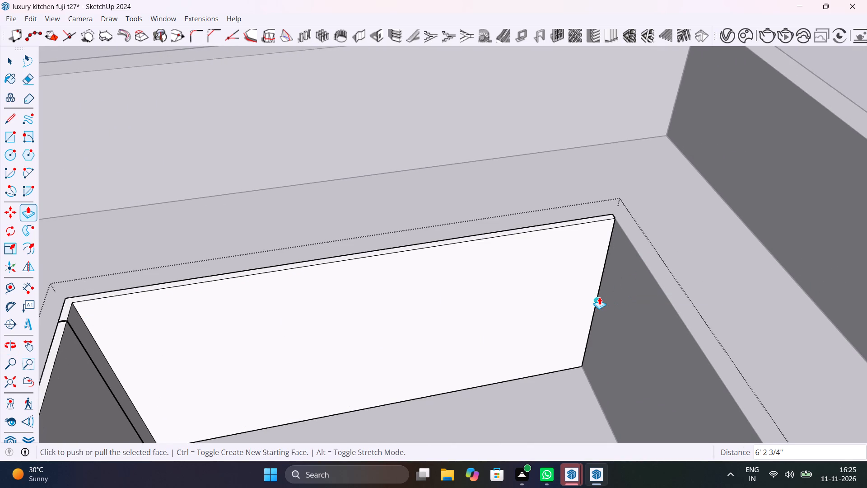
pyautogui.press('space')
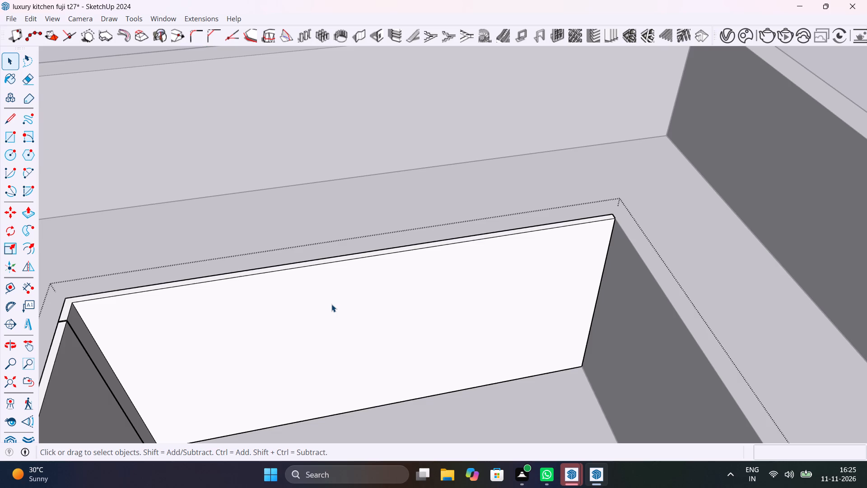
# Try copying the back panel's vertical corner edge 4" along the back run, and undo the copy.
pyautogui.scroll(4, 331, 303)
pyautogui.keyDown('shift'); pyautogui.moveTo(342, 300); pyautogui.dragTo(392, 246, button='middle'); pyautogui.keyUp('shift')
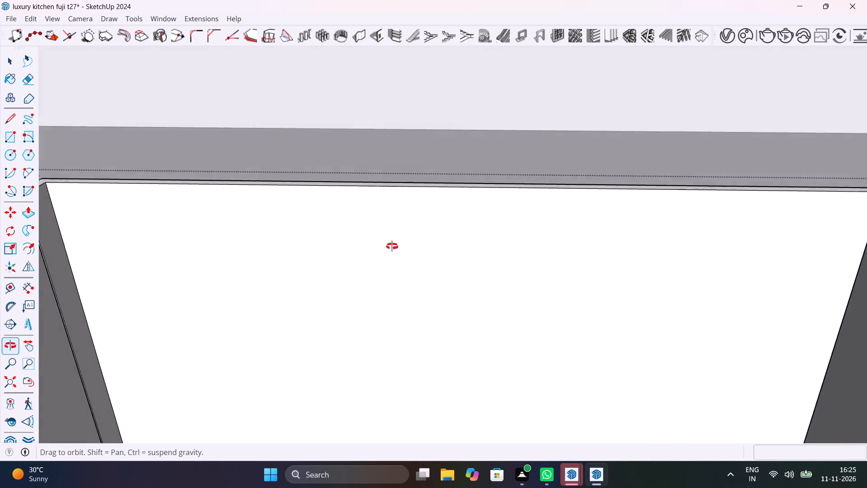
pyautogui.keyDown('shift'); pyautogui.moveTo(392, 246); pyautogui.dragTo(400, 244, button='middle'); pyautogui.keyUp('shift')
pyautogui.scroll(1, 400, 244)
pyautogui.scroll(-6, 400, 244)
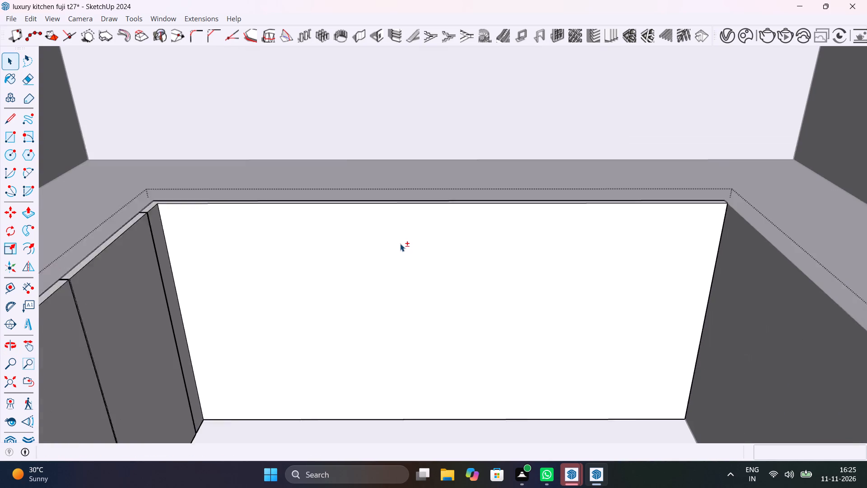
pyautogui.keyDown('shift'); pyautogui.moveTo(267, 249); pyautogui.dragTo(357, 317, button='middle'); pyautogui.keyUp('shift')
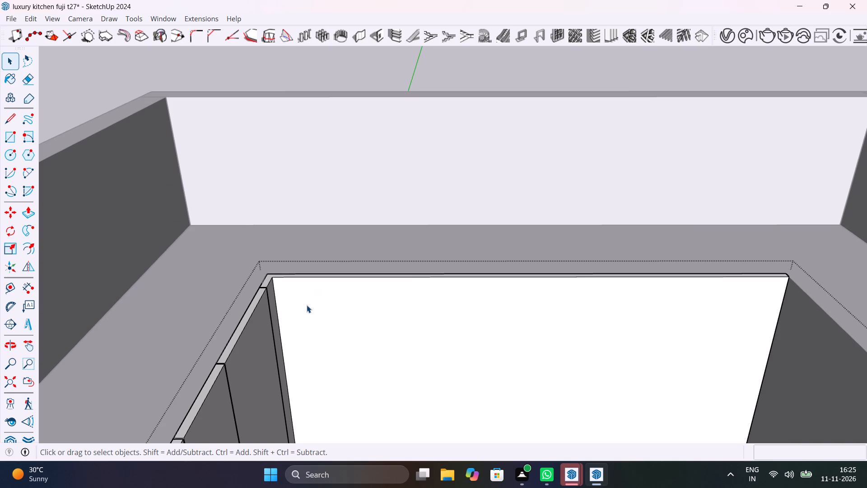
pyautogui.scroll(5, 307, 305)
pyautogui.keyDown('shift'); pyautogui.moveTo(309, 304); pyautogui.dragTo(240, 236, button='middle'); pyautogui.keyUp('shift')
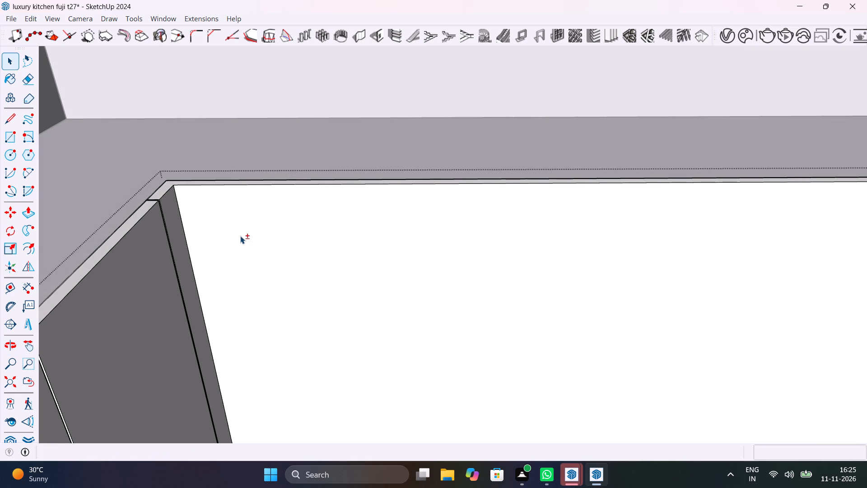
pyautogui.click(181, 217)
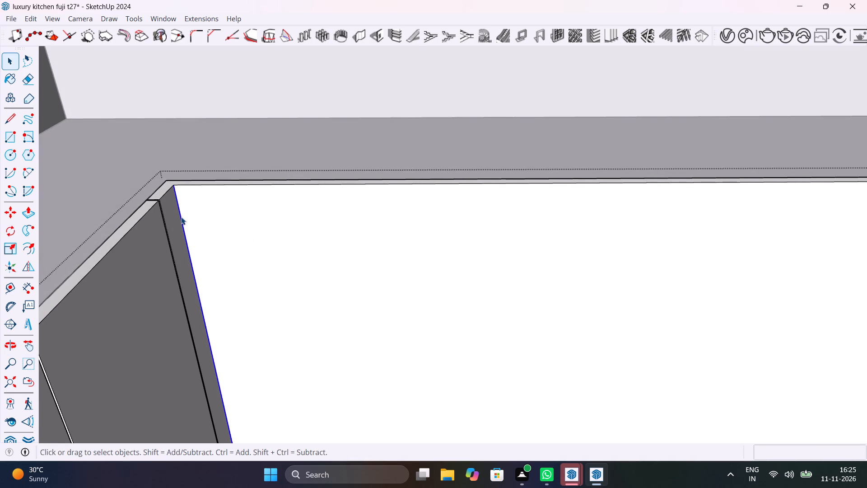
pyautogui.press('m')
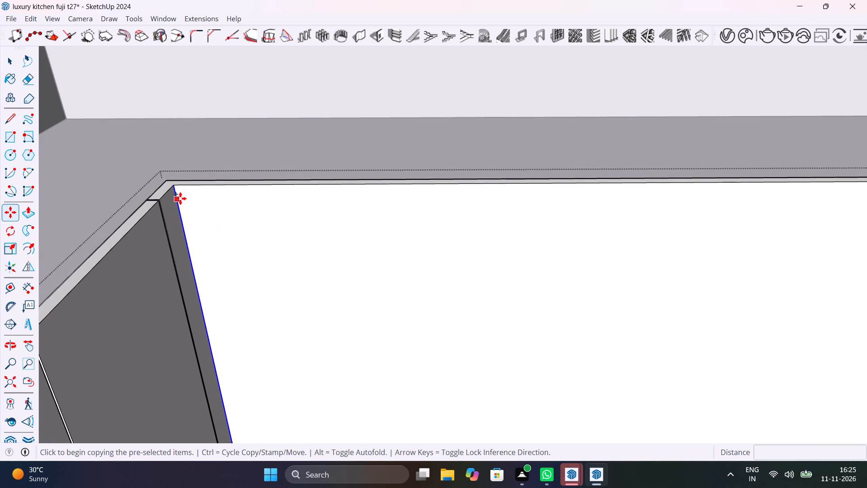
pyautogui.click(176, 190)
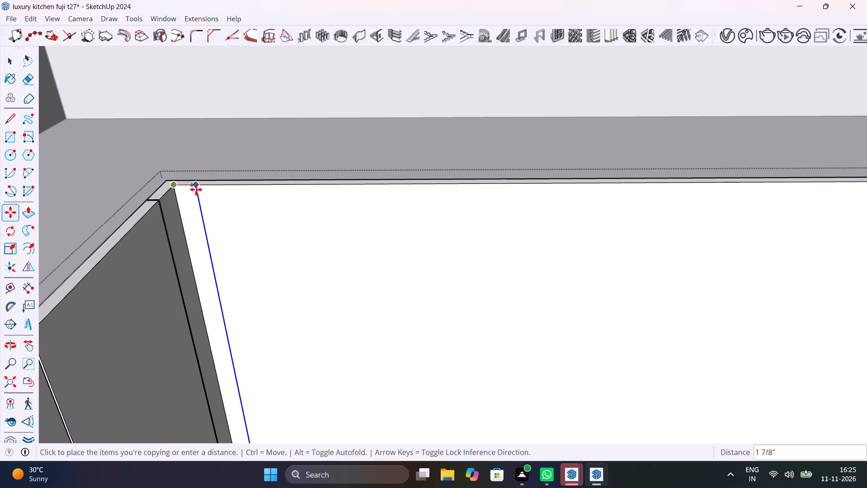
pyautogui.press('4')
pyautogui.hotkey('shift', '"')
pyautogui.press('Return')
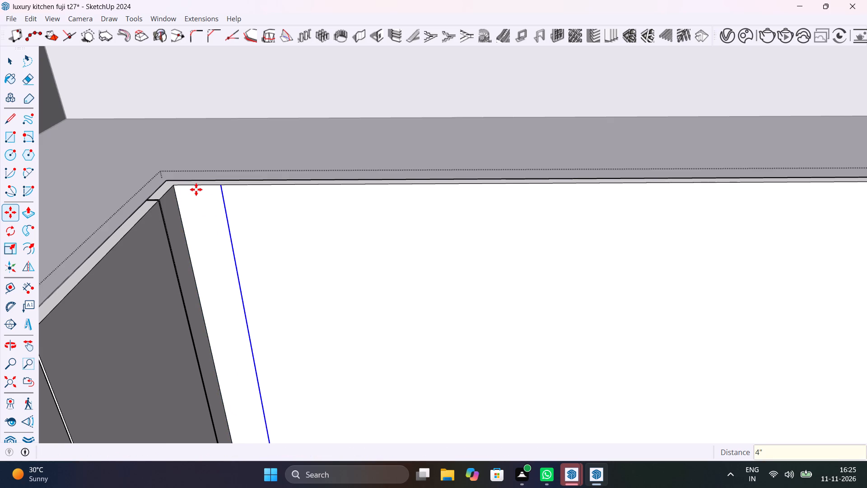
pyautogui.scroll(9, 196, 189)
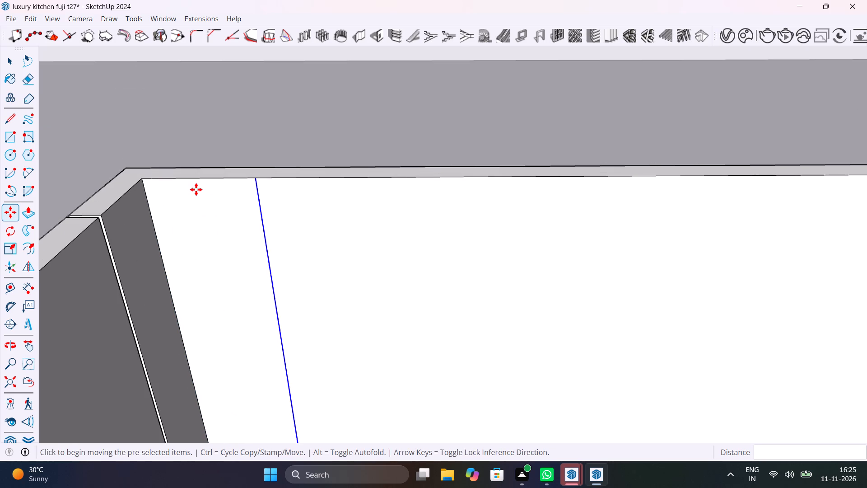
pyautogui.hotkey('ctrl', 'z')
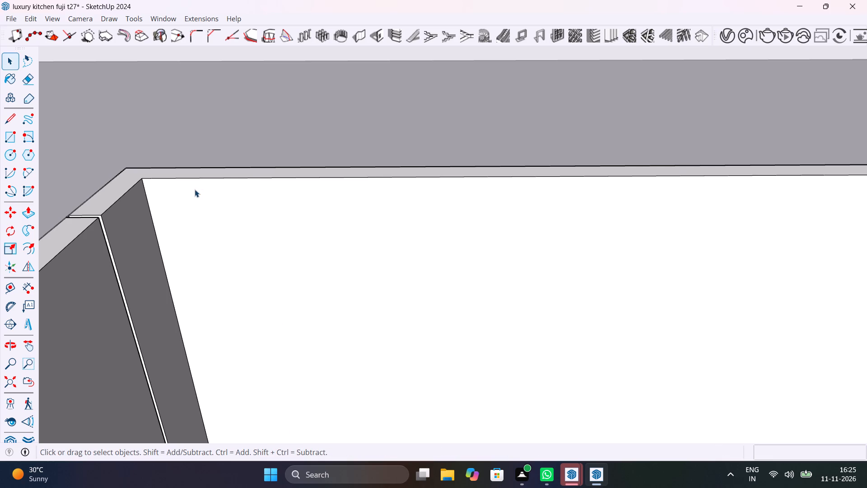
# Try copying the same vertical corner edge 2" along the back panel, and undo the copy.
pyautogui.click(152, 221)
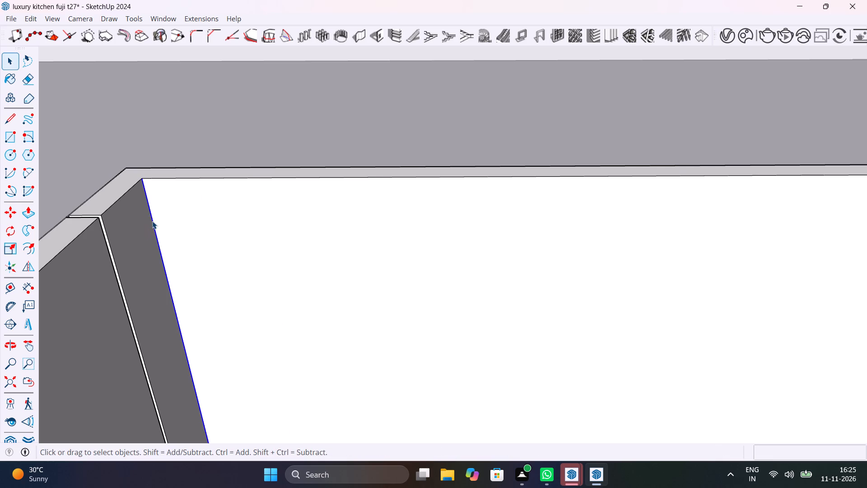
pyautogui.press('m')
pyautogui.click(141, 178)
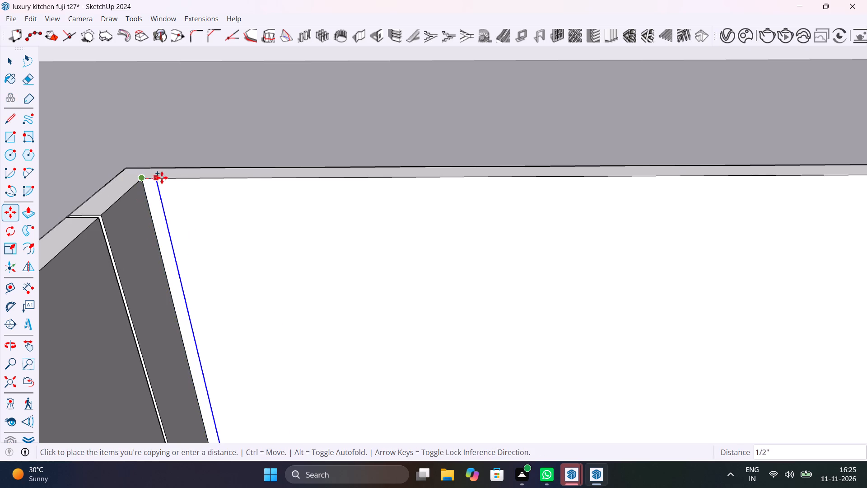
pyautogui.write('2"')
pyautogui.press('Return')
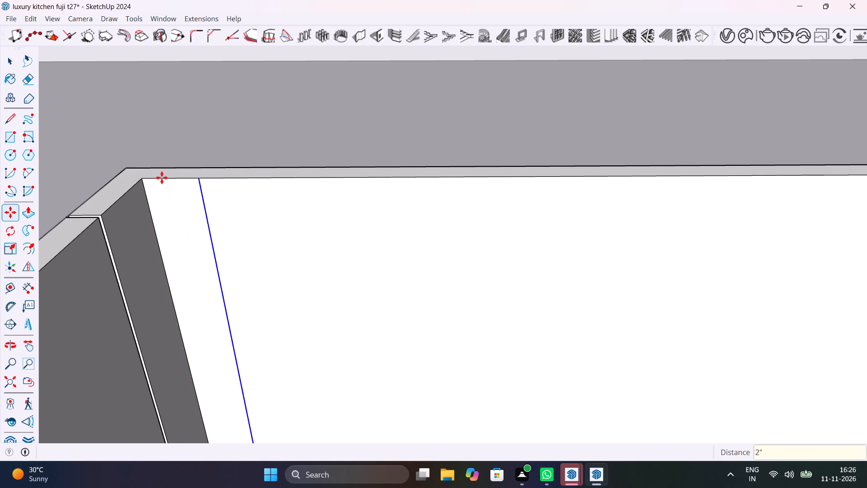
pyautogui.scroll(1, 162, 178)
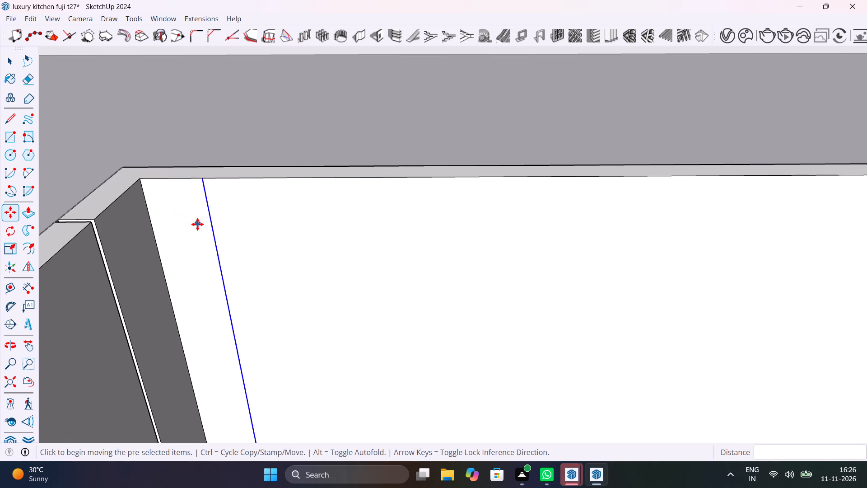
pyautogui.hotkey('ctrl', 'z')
# Copy the back panel's vertical corner edge 1" along the back run.
pyautogui.click(147, 204)
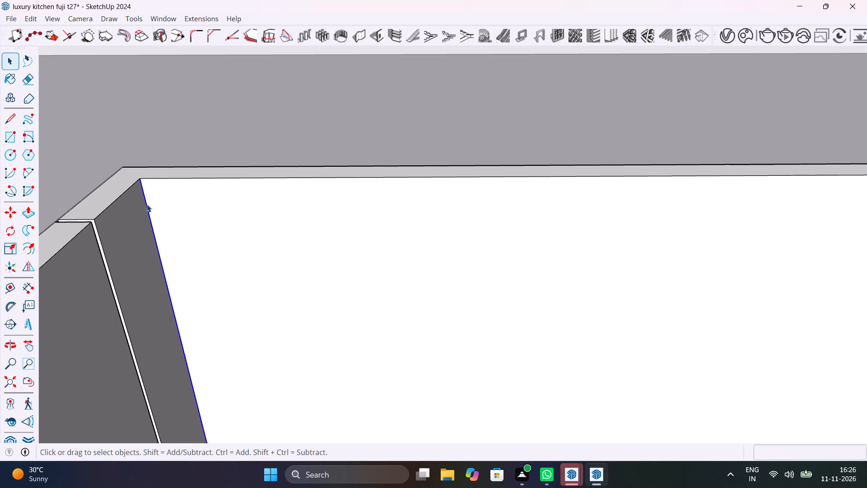
pyautogui.press('m')
pyautogui.click(140, 182)
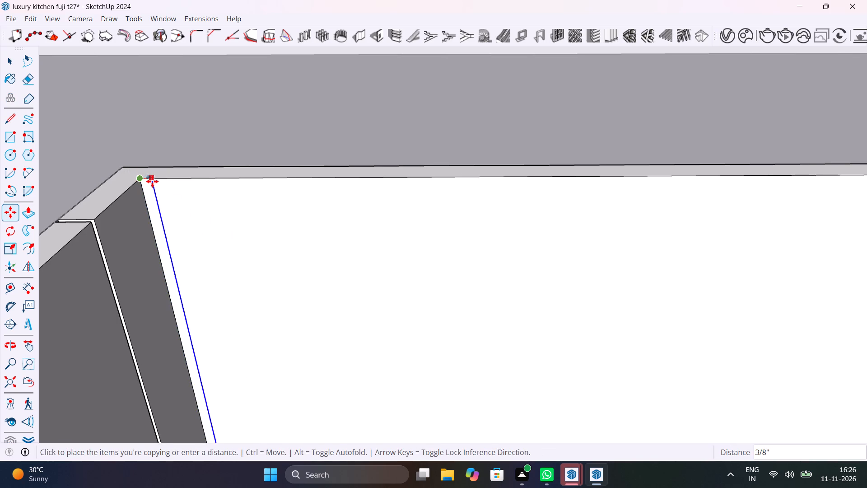
pyautogui.write('1"')
pyautogui.press('Return')
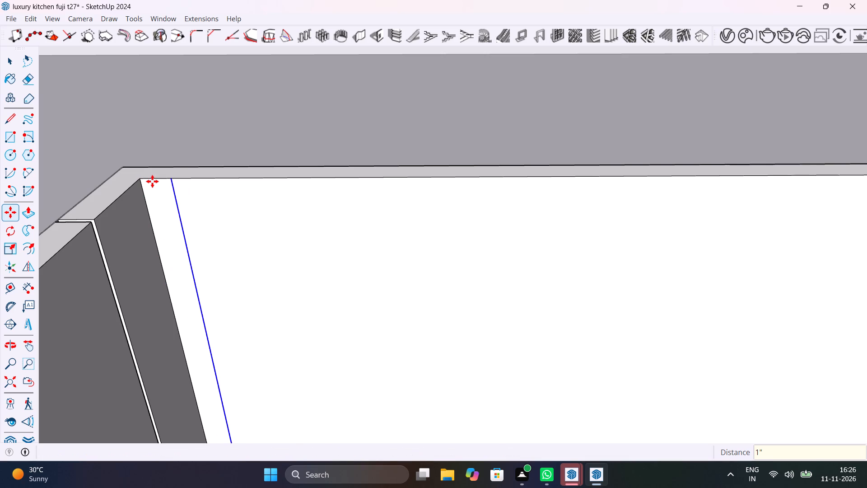
pyautogui.moveTo(190, 228); pyautogui.dragTo(237, 221, button='middle')
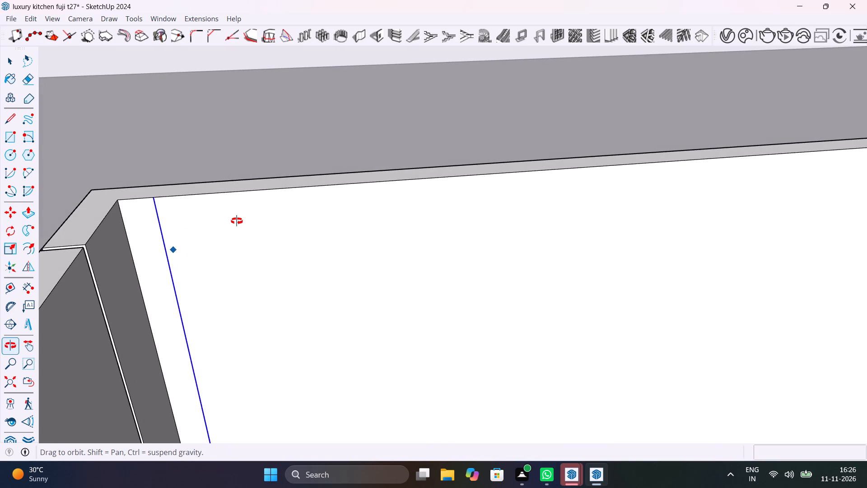
# Copy the vertical line near the back panel's corner 1' along the back run.
pyautogui.moveTo(237, 221); pyautogui.dragTo(228, 202, button='middle')
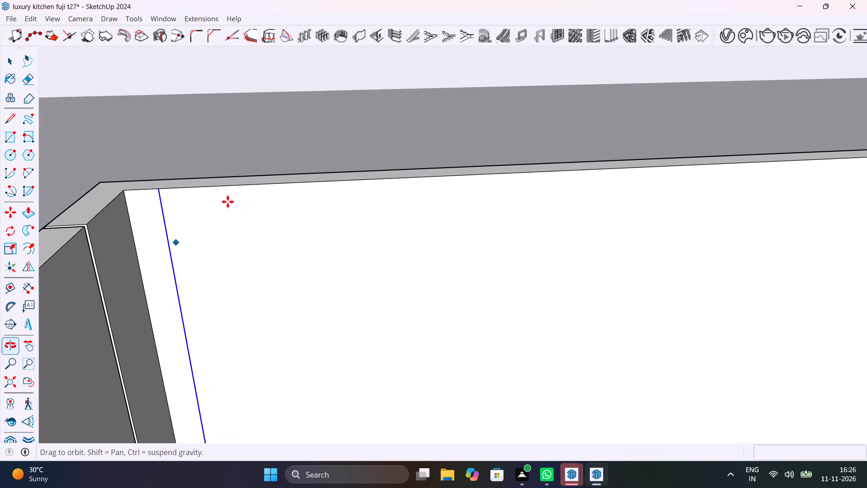
pyautogui.click(159, 191)
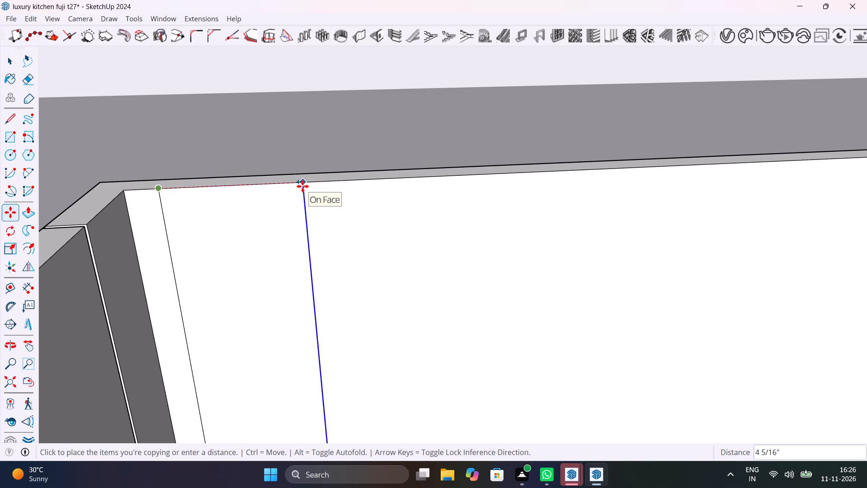
pyautogui.write("1'")
pyautogui.press('Return')
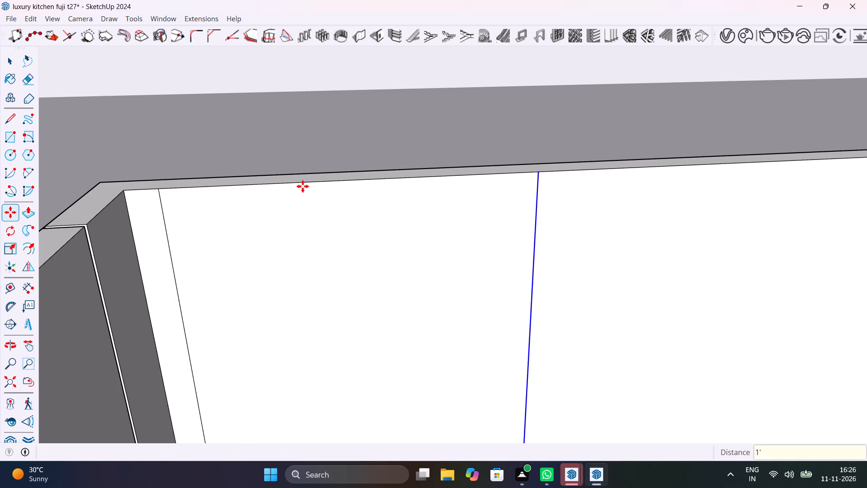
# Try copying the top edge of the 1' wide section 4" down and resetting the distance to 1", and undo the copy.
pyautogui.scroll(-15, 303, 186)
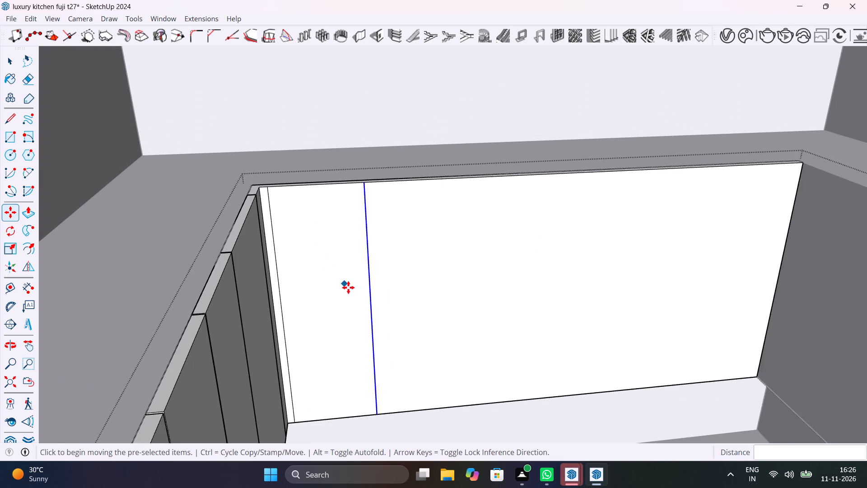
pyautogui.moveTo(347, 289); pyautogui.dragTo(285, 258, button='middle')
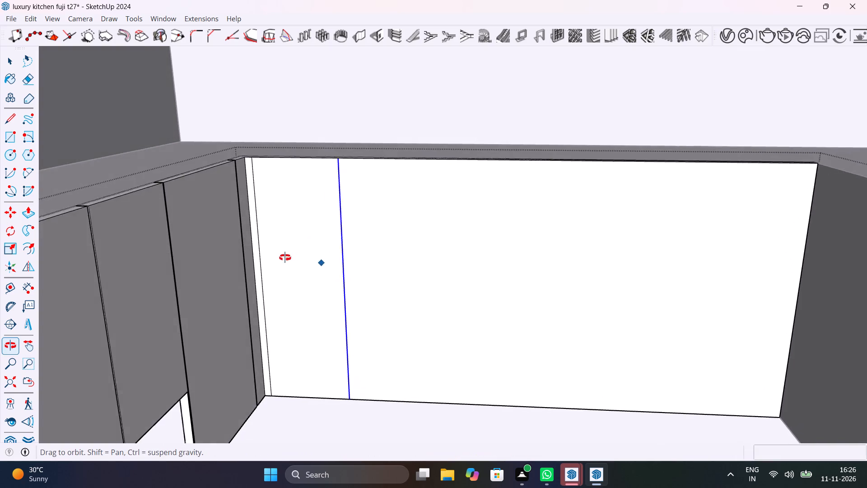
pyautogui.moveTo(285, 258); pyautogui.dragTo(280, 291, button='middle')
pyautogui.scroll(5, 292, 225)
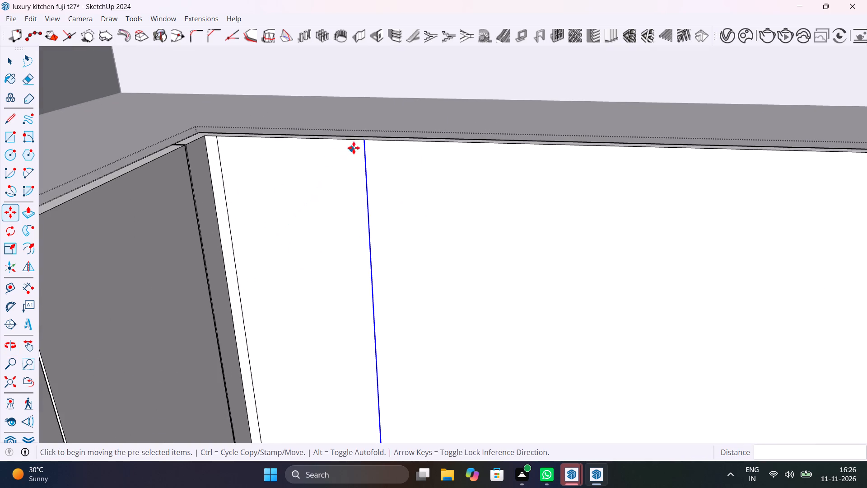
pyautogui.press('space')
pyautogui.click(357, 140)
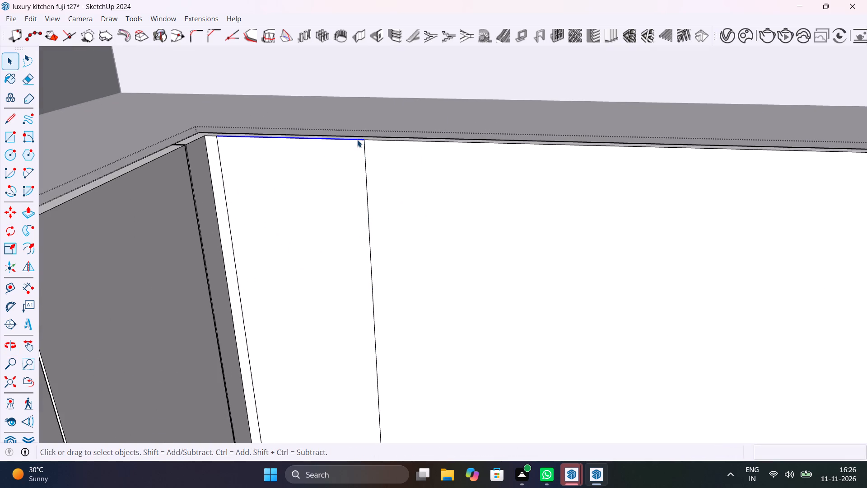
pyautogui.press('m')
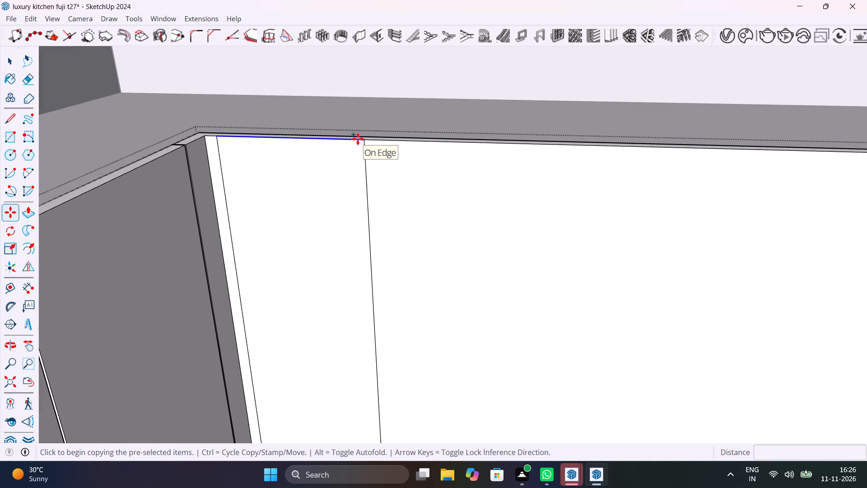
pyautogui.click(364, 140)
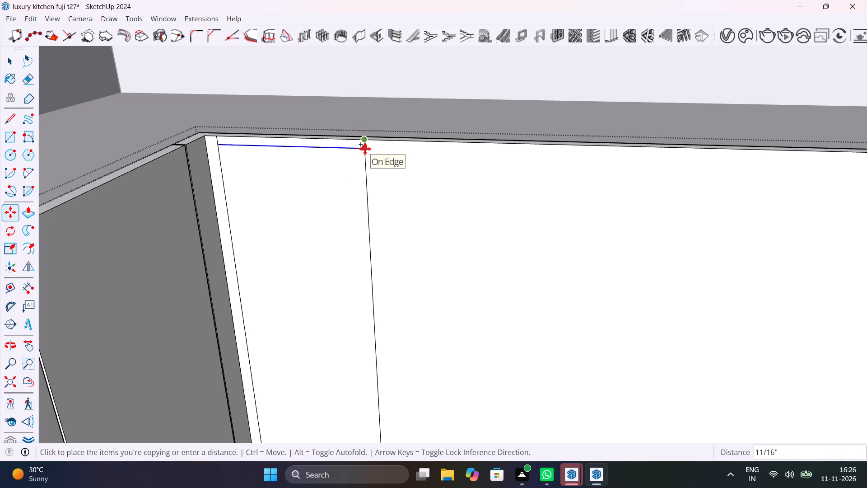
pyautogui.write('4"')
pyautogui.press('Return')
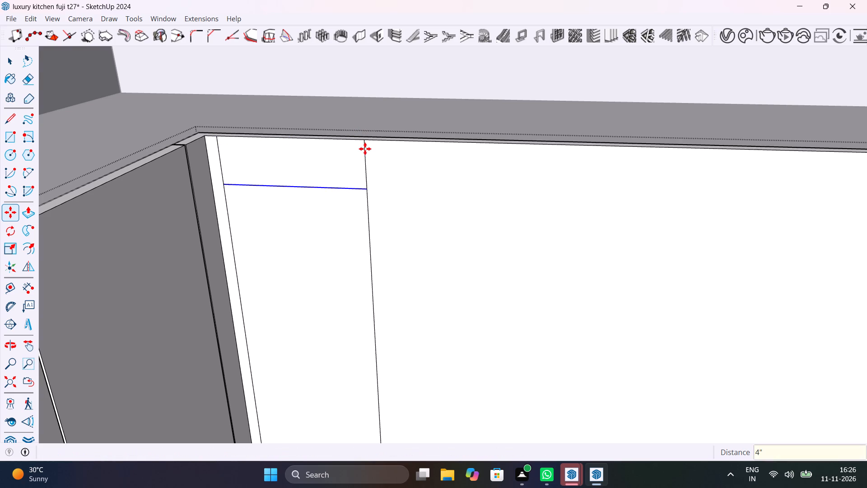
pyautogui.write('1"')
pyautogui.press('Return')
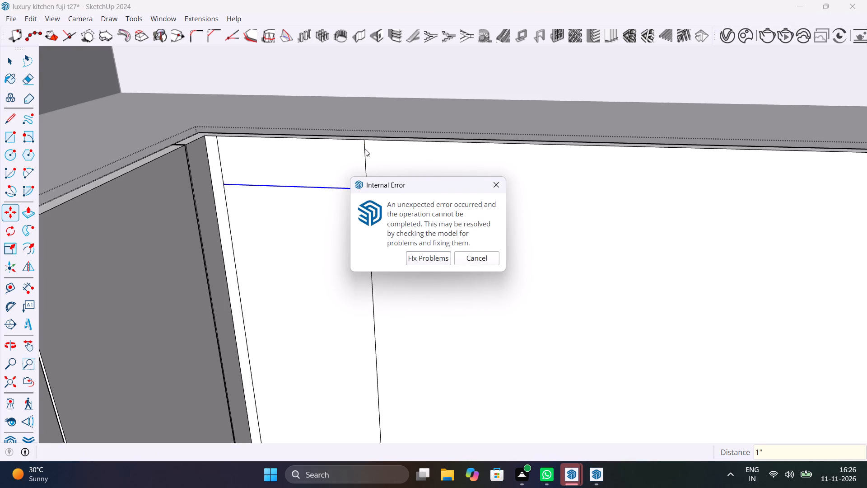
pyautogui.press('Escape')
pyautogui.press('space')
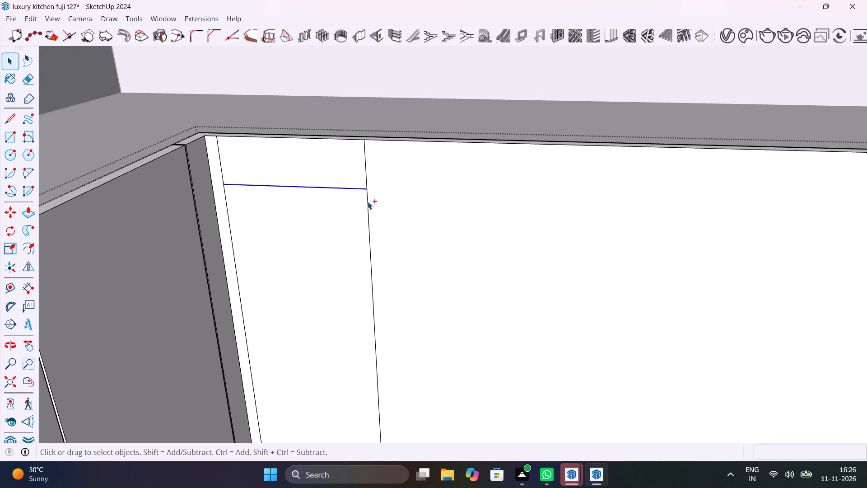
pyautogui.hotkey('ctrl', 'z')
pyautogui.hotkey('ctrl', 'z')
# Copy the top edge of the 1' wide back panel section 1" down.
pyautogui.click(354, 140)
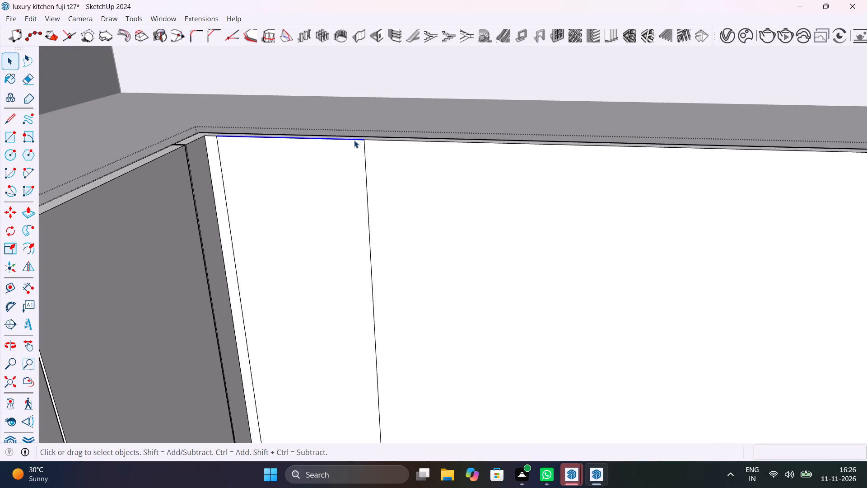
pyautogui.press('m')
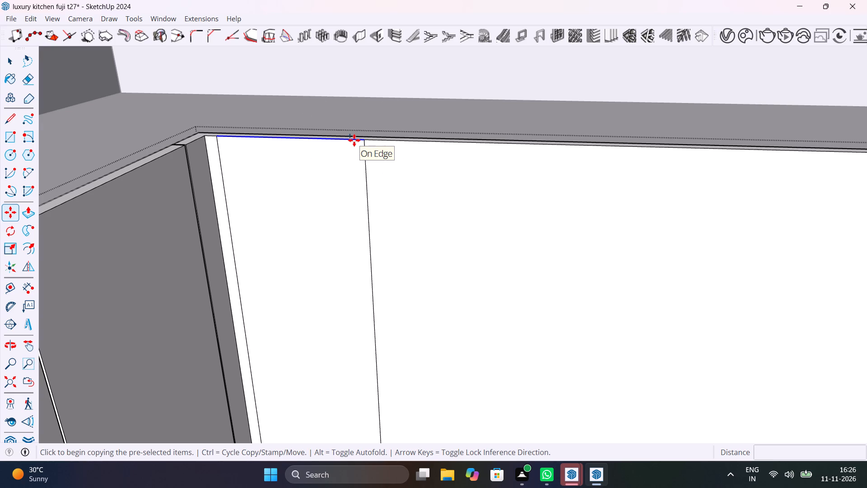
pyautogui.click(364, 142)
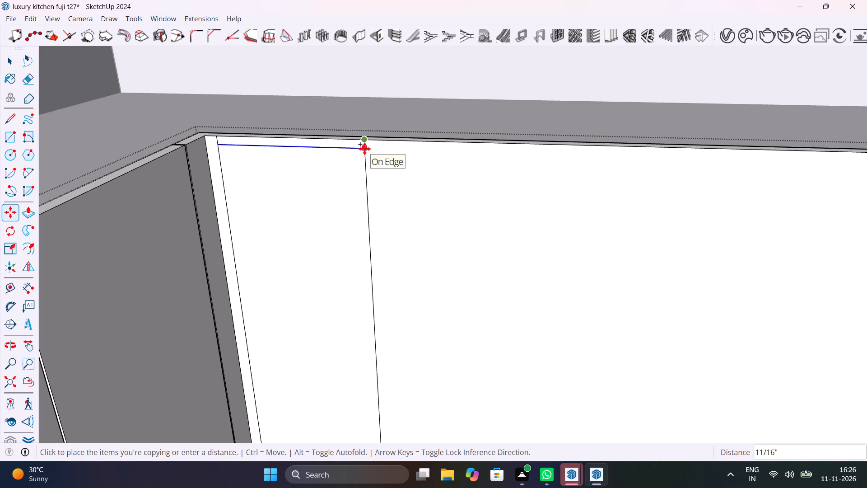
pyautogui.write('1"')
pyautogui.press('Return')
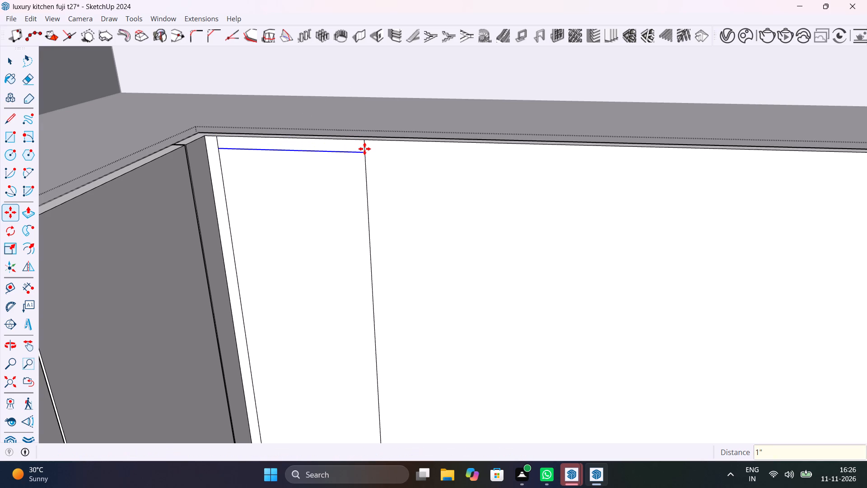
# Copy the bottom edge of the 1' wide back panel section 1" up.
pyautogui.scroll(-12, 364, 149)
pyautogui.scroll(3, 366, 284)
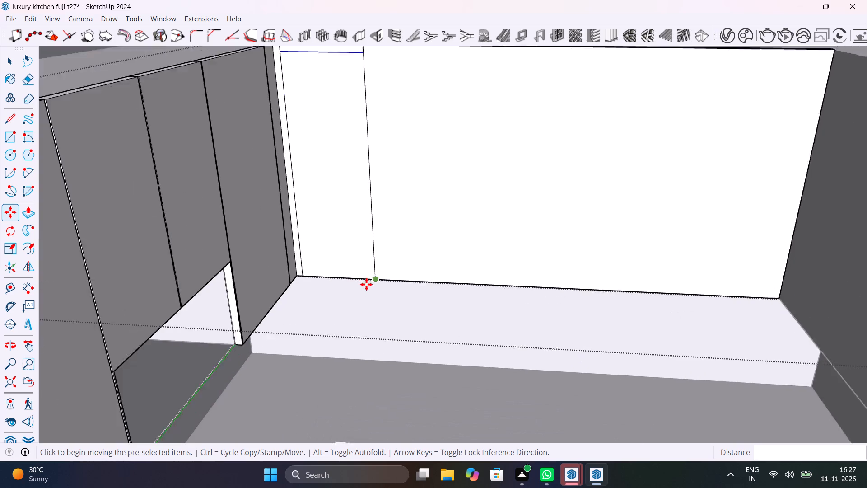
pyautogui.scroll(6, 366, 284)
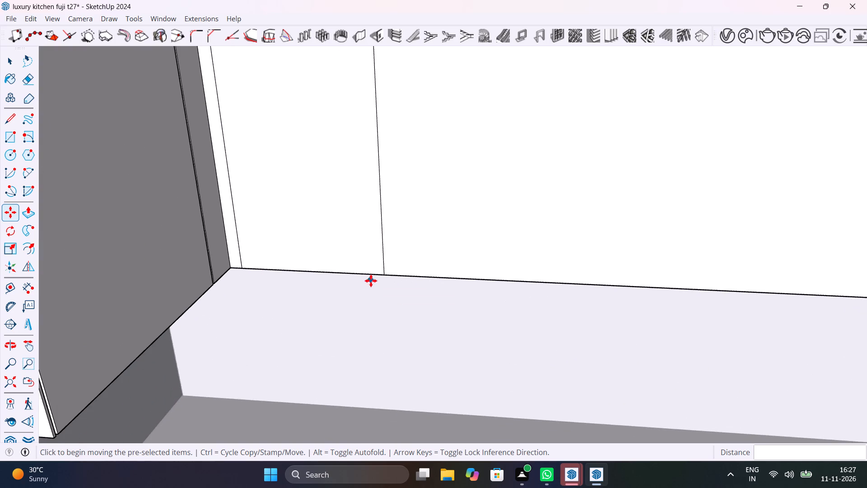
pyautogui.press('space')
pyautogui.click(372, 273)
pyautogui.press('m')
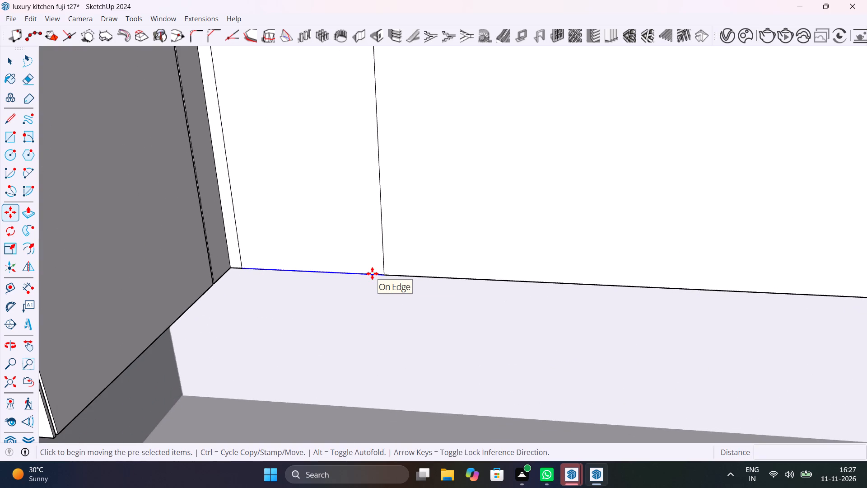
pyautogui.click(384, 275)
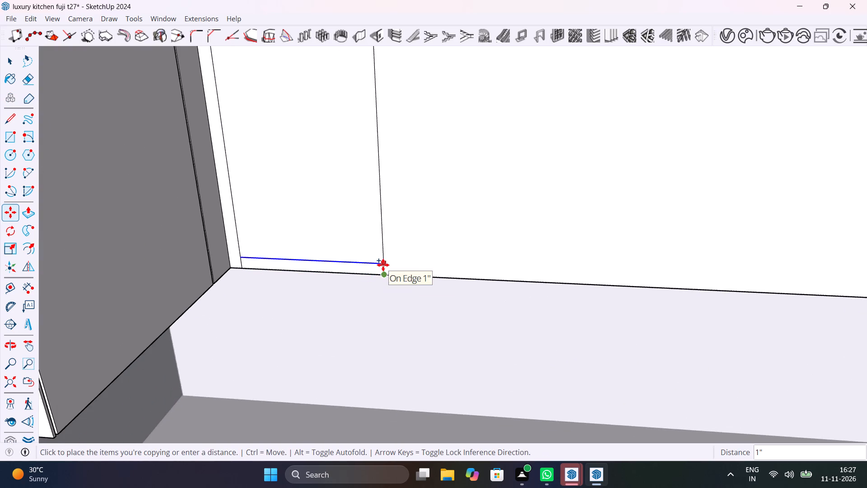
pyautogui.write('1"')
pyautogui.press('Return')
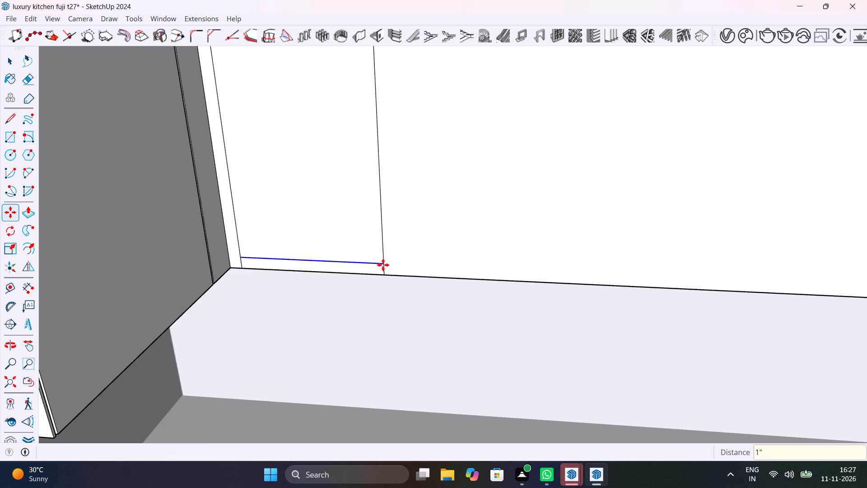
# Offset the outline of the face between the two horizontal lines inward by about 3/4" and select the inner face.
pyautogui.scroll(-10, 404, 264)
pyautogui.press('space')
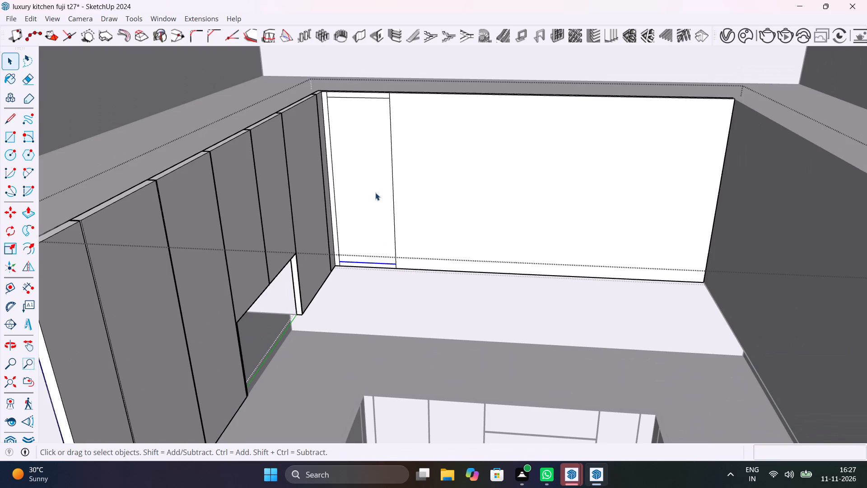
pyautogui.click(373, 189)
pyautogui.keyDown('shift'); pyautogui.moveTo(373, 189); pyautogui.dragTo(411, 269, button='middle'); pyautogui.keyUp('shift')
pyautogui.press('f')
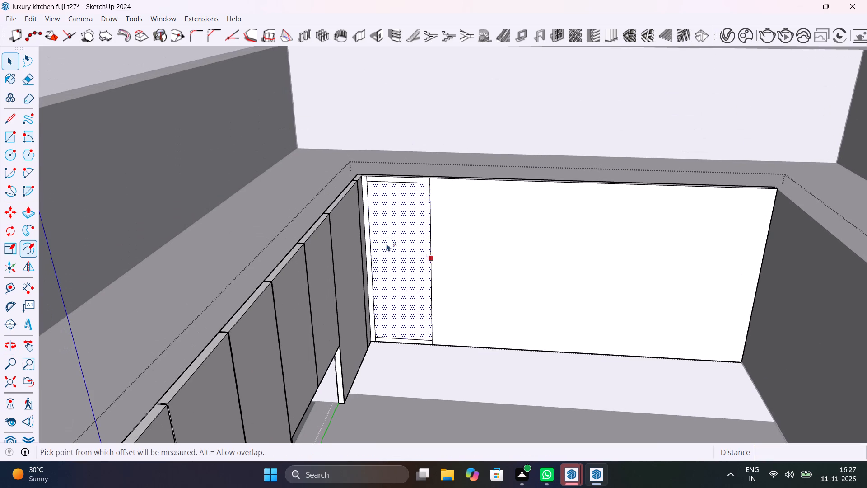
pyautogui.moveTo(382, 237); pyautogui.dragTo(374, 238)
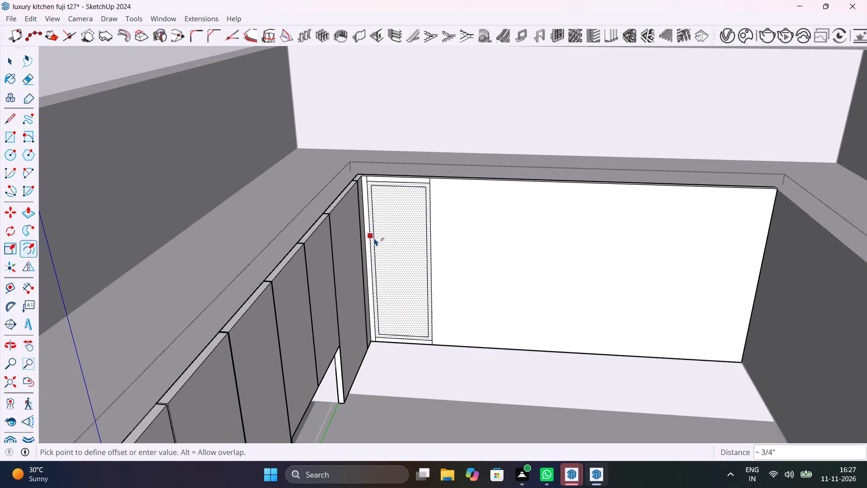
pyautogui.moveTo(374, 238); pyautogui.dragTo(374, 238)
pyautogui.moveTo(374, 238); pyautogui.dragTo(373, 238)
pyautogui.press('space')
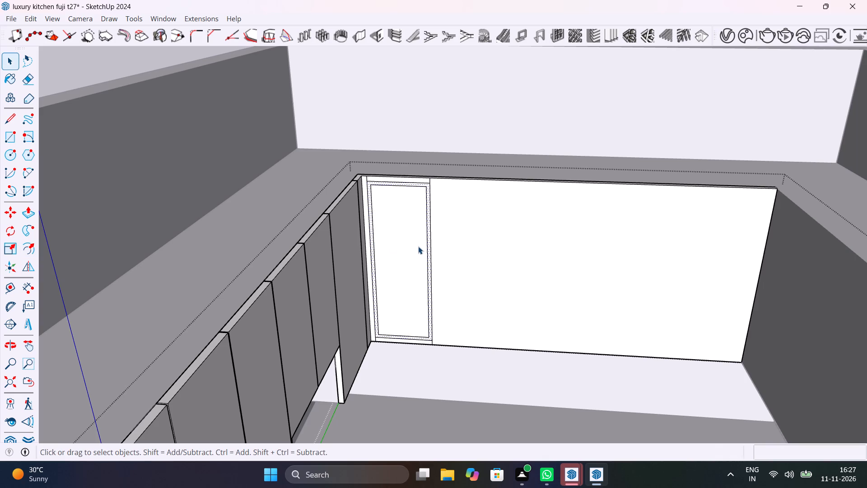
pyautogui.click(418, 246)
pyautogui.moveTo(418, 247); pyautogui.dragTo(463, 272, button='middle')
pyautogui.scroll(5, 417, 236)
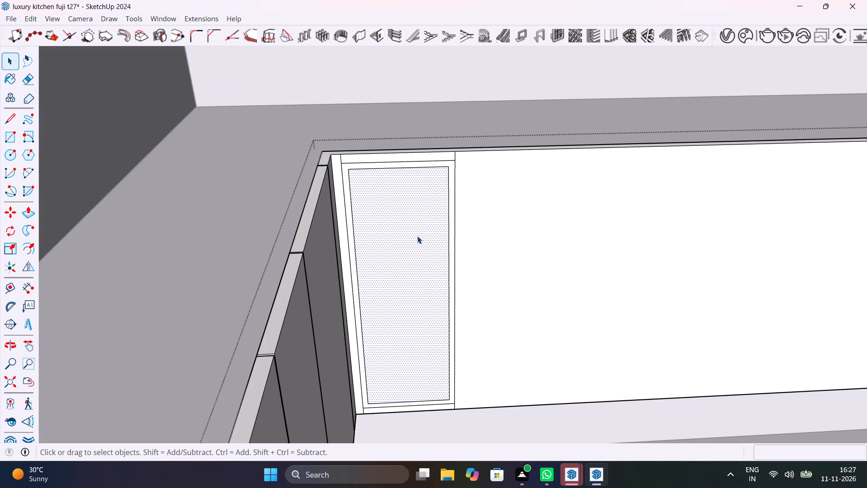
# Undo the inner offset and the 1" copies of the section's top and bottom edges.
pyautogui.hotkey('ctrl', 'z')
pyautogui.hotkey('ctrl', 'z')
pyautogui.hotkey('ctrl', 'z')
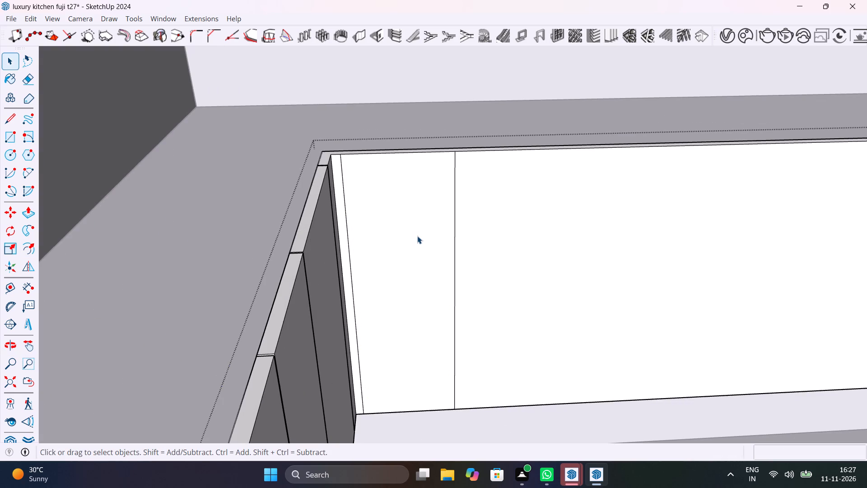
# Offset the full-height outline of the 1' wide back panel section inward to form a narrow frame.
pyautogui.press('f')
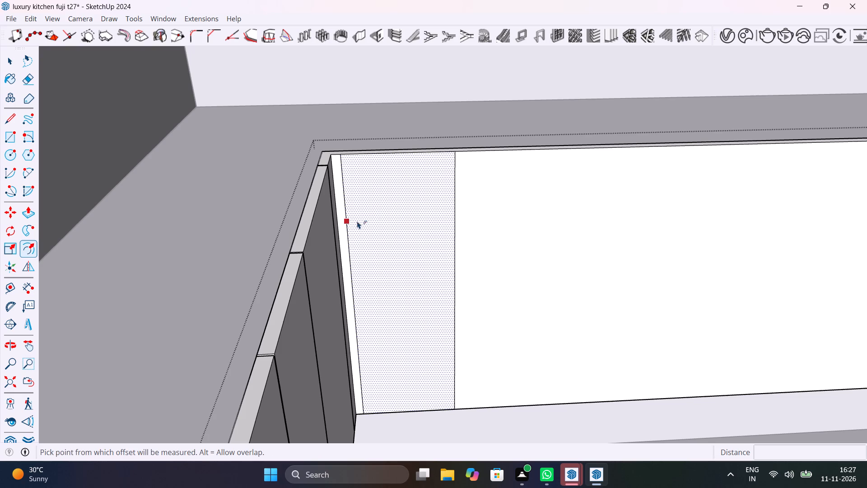
pyautogui.moveTo(348, 219); pyautogui.dragTo(351, 221)
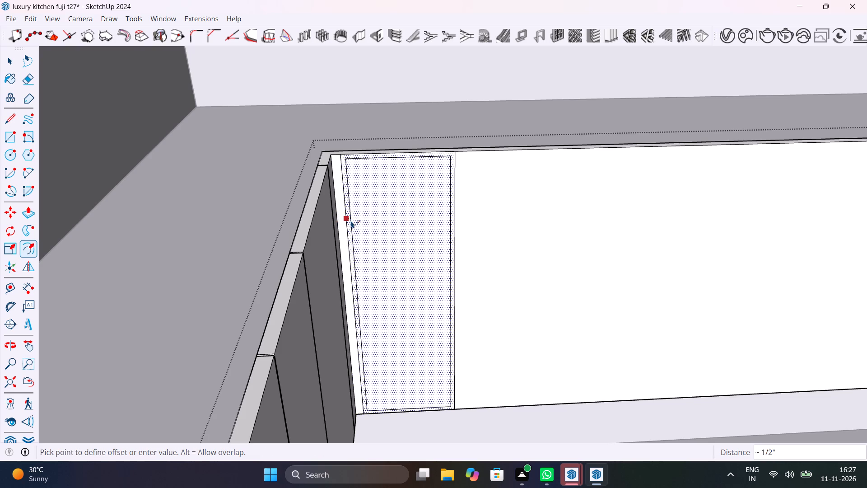
pyautogui.moveTo(351, 221); pyautogui.dragTo(352, 221)
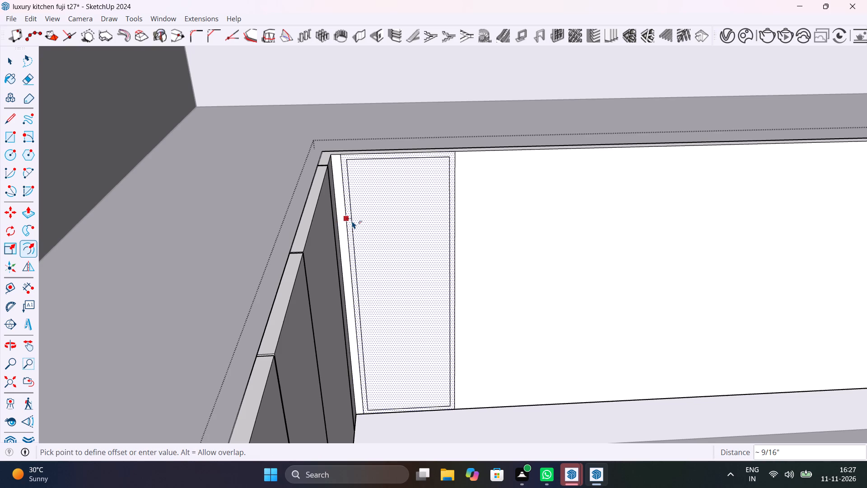
pyautogui.moveTo(352, 221); pyautogui.dragTo(356, 223)
pyautogui.press('space')
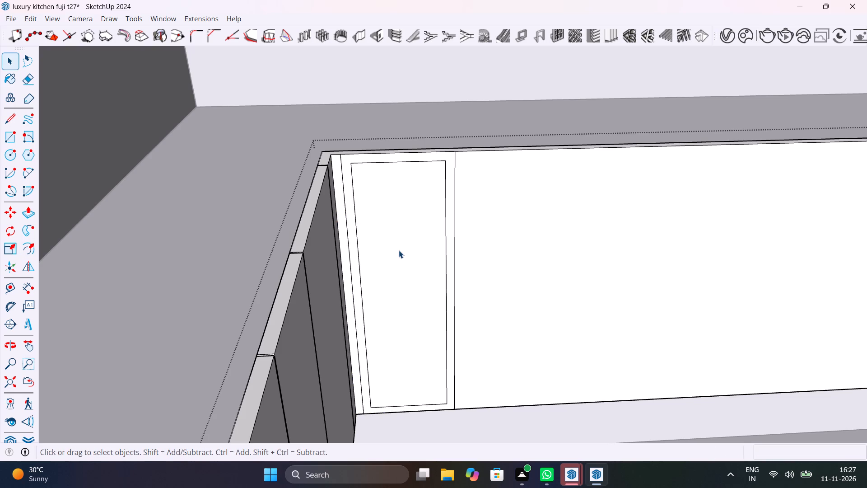
# Push the inner face of the framed 1' wide section 2 3/16" into the back panel.
pyautogui.click(399, 250)
pyautogui.press('p')
pyautogui.click(399, 251)
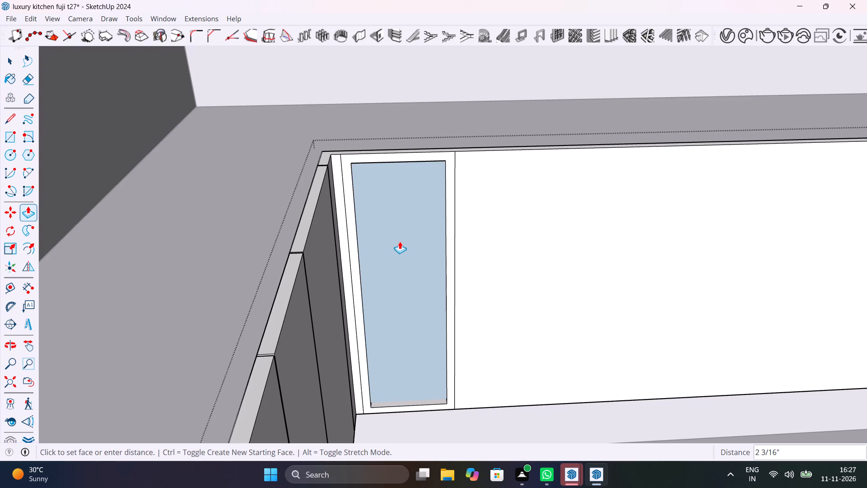
pyautogui.click(400, 241)
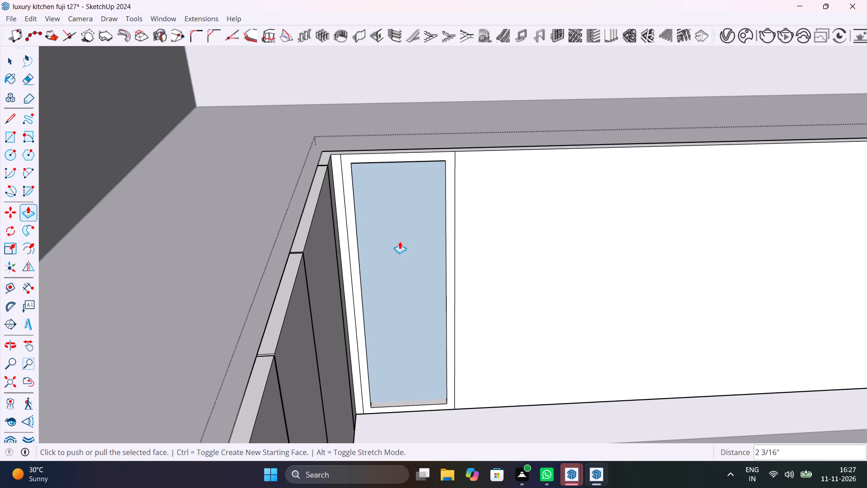
# Undo the 2 3/16" push and push the framed section's inner face 1" through the back panel instead.
pyautogui.hotkey('ctrl', 'z')
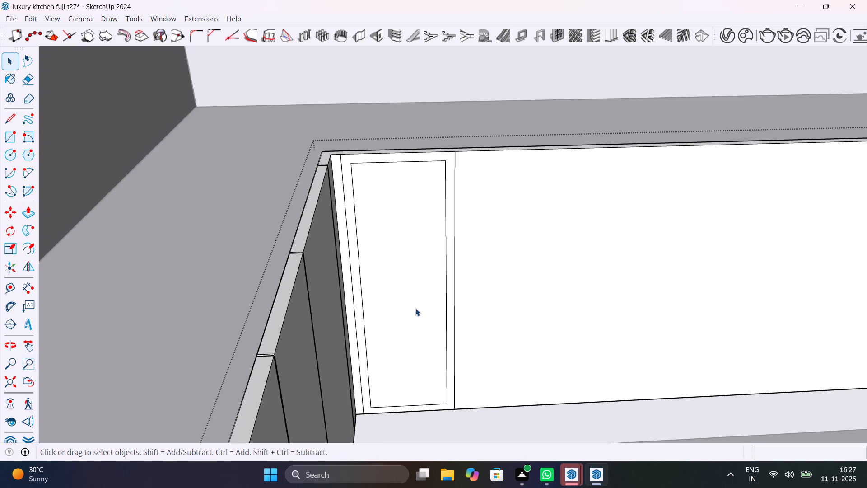
pyautogui.click(415, 308)
pyautogui.press('p')
pyautogui.click(415, 308)
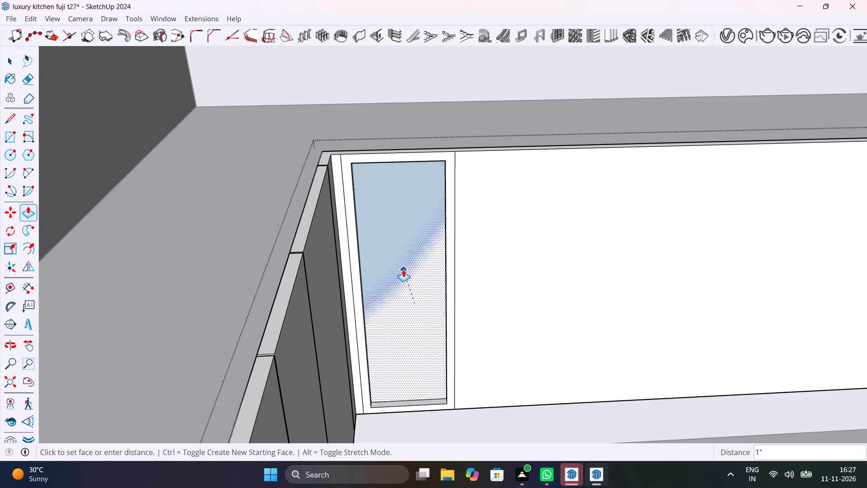
pyautogui.click(403, 269)
# Inside the overhead cabinet, draw a rectangle about 10" by 2' 10" on its face, corner to corner of the panel opening.
pyautogui.moveTo(421, 319); pyautogui.dragTo(283, 315, button='middle')
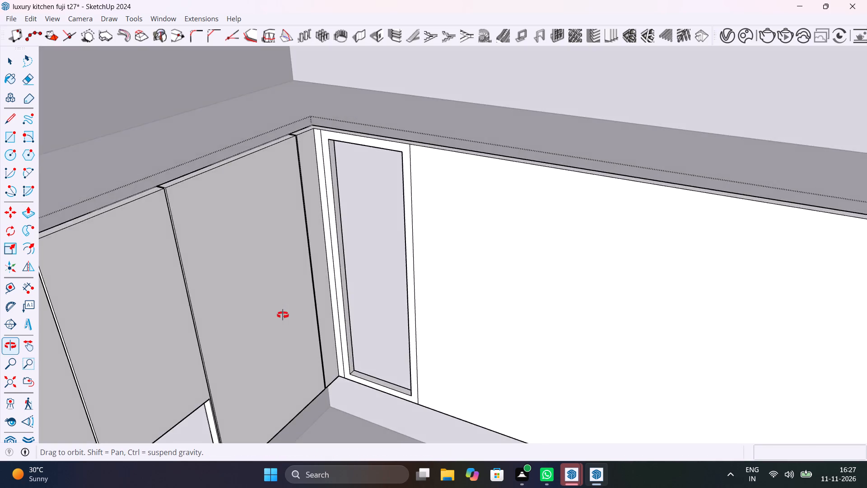
pyautogui.moveTo(283, 315); pyautogui.dragTo(386, 335, button='middle')
pyautogui.press('space')
pyautogui.doubleClick(410, 300)
pyautogui.click(410, 300)
pyautogui.doubleClick(410, 300)
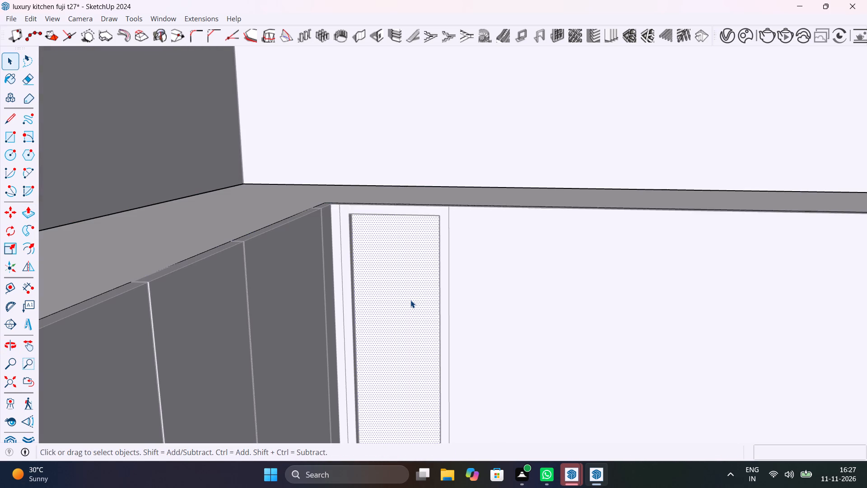
pyautogui.scroll(4, 410, 300)
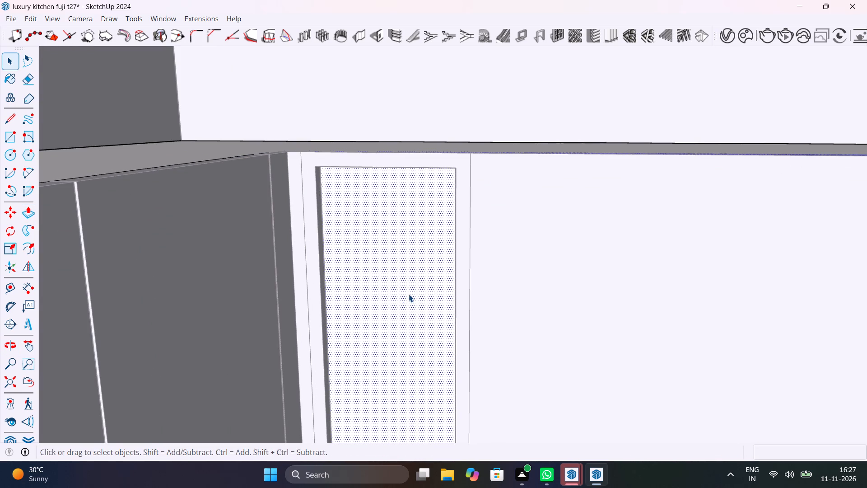
pyautogui.moveTo(409, 294); pyautogui.dragTo(418, 245, button='middle')
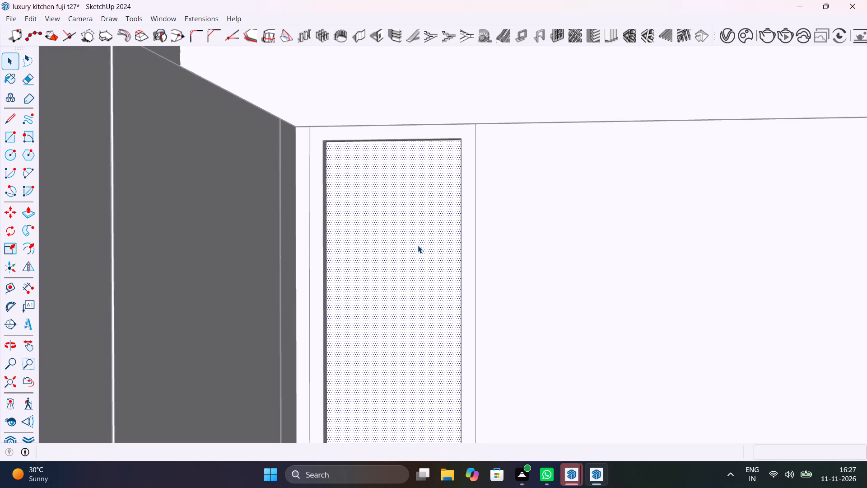
pyautogui.press('r')
pyautogui.scroll(10, 357, 160)
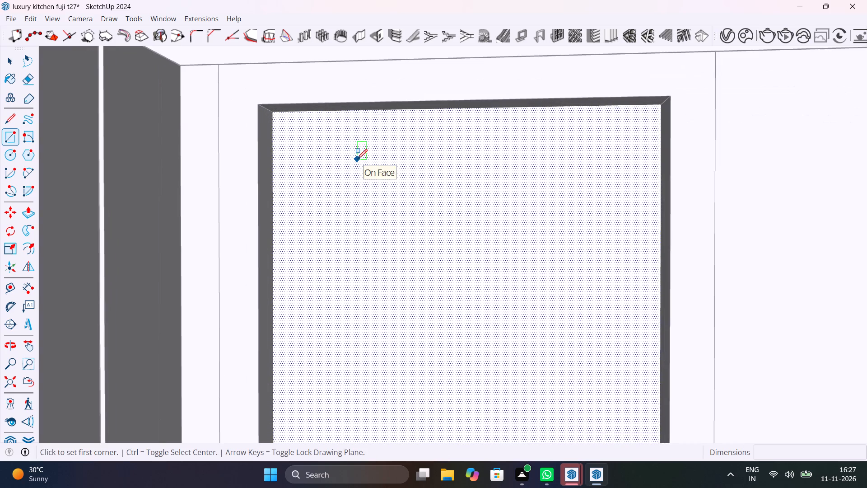
pyautogui.moveTo(420, 145); pyautogui.dragTo(429, 117, button='middle')
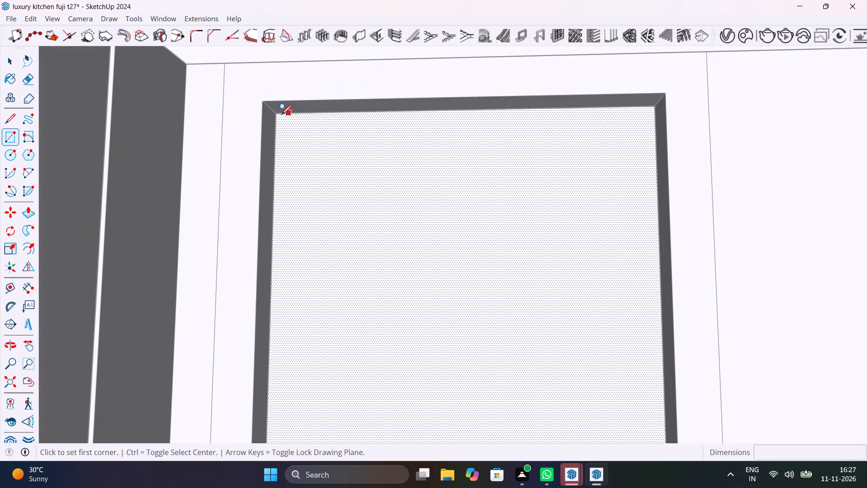
pyautogui.click(276, 115)
pyautogui.scroll(-14, 326, 149)
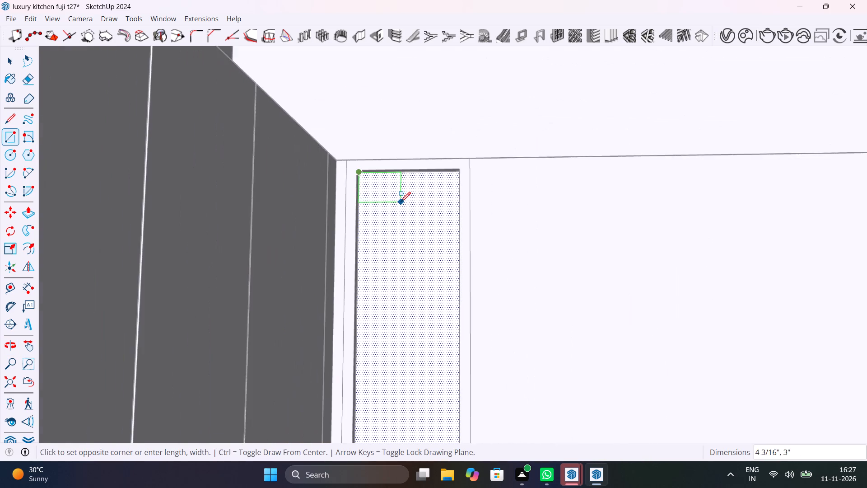
pyautogui.scroll(-7, 401, 202)
pyautogui.moveTo(423, 250); pyautogui.dragTo(444, 328, button='middle')
pyautogui.scroll(2, 434, 371)
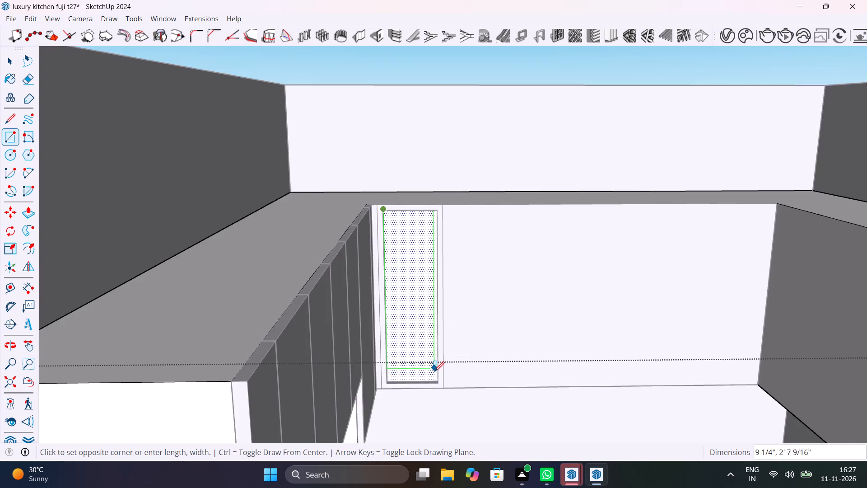
pyautogui.scroll(15, 434, 371)
pyautogui.moveTo(436, 387); pyautogui.dragTo(483, 392, button='middle')
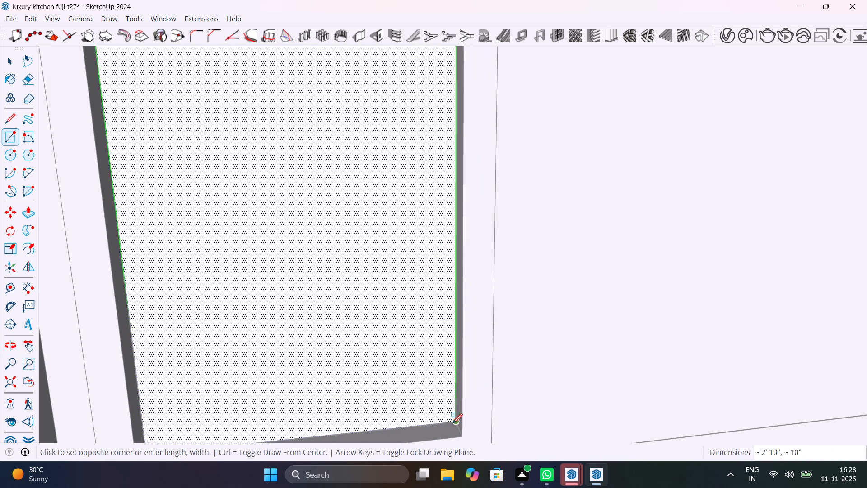
pyautogui.scroll(11, 452, 423)
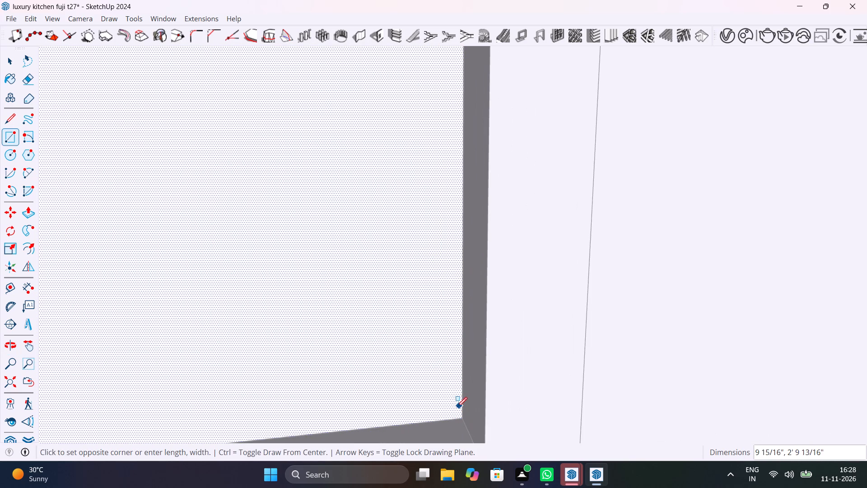
pyautogui.click(461, 416)
# Push the new rectangular face 11 1/16" into the overhead cabinet to form a deep recess.
pyautogui.press('space')
pyautogui.click(387, 360)
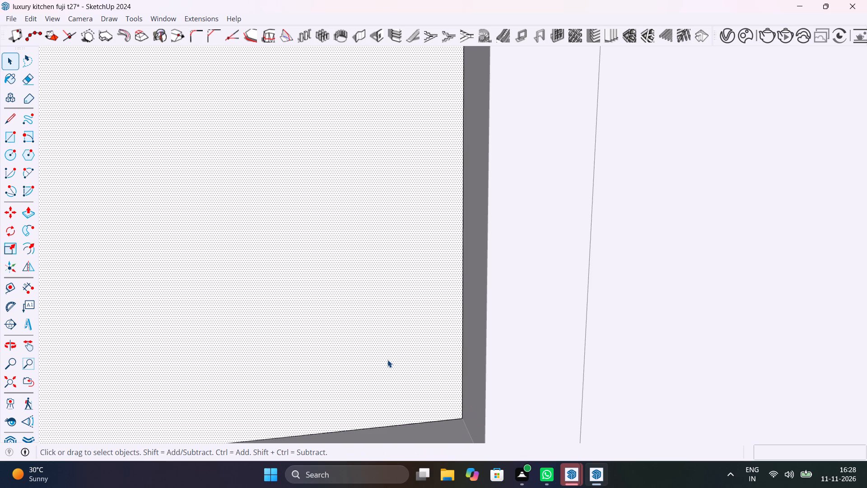
pyautogui.press('p')
pyautogui.click(387, 360)
pyautogui.scroll(-11, 339, 281)
pyautogui.keyDown('shift'); pyautogui.moveTo(339, 281); pyautogui.dragTo(452, 390, button='middle'); pyautogui.keyUp('shift')
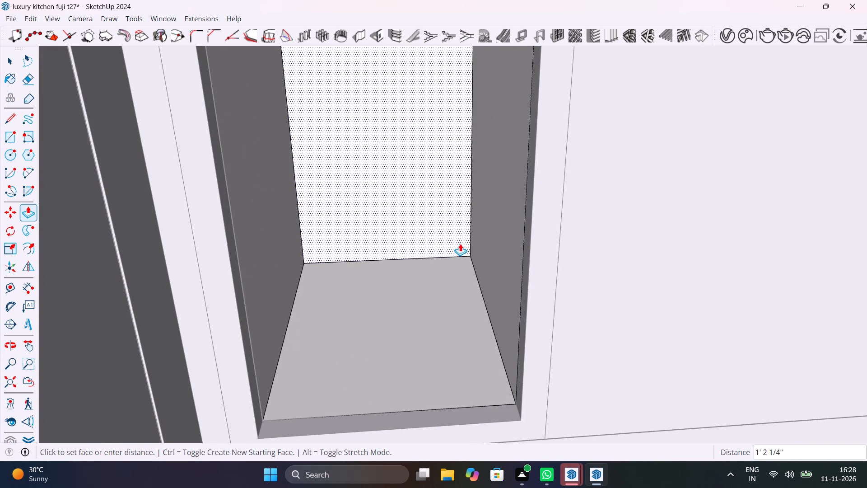
pyautogui.click(476, 263)
pyautogui.scroll(-5, 412, 276)
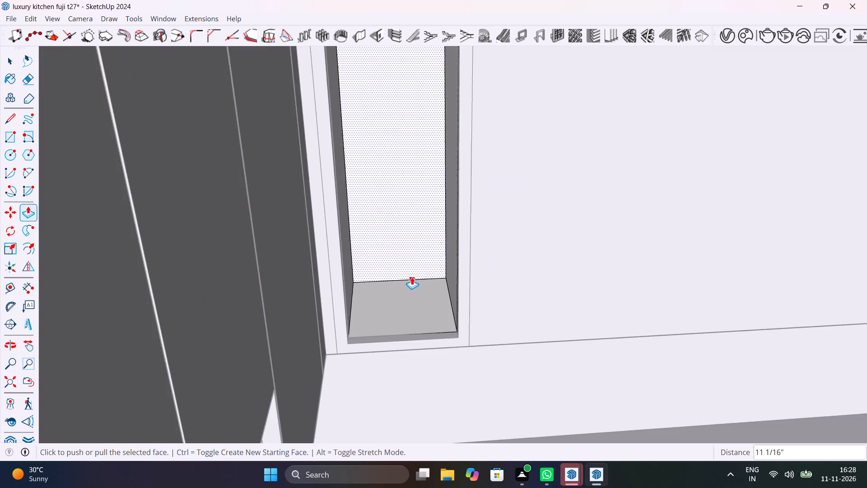
pyautogui.scroll(-13, 412, 277)
pyautogui.moveTo(417, 303); pyautogui.dragTo(392, 300, button='middle')
pyautogui.scroll(1, 392, 300)
pyautogui.press('space')
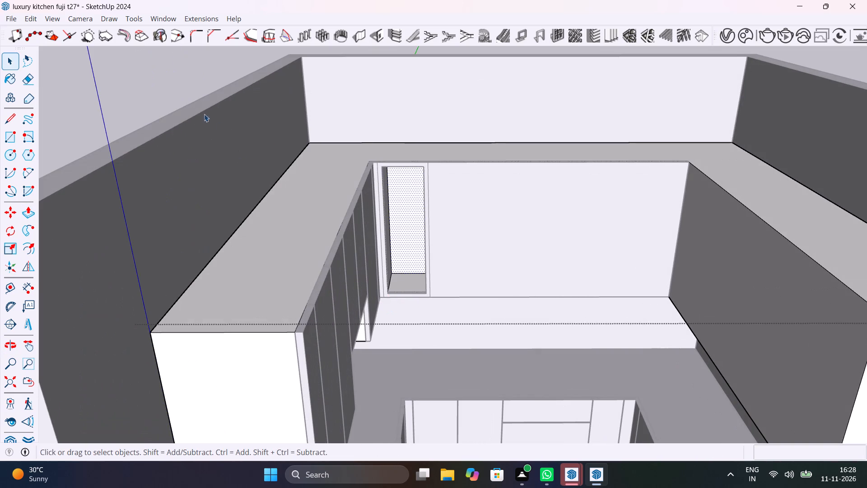
pyautogui.click(172, 96)
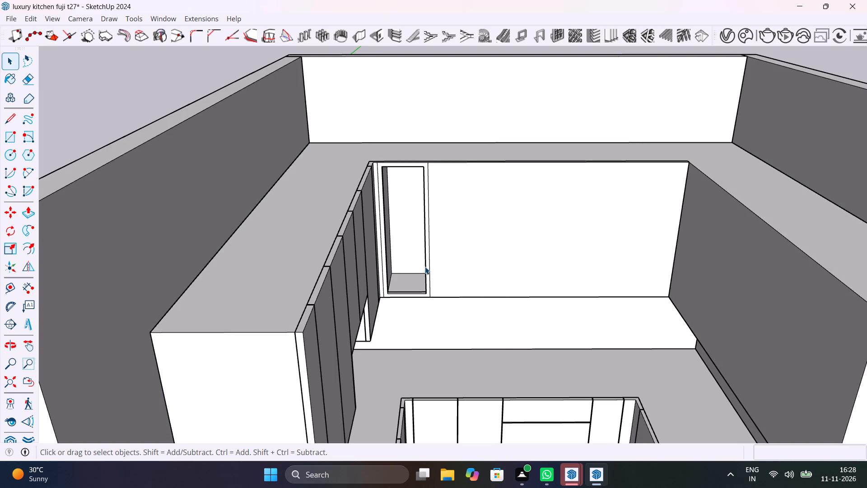
# Widen the cabinet recess by pushing its side wall farthest from the corner outward by 1 9/16".
pyautogui.scroll(5, 424, 261)
pyautogui.keyDown('shift'); pyautogui.moveTo(437, 283); pyautogui.dragTo(429, 317, button='middle'); pyautogui.keyUp('shift')
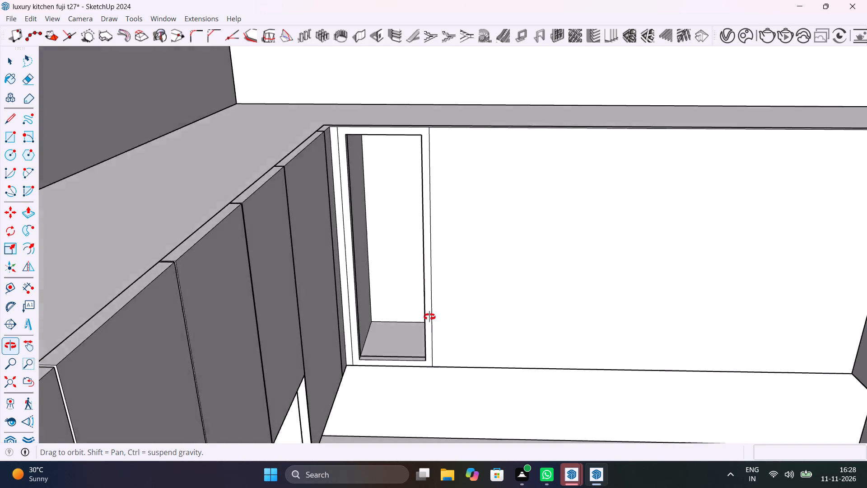
pyautogui.keyDown('shift'); pyautogui.moveTo(429, 317); pyautogui.dragTo(539, 379, button='middle'); pyautogui.keyUp('shift')
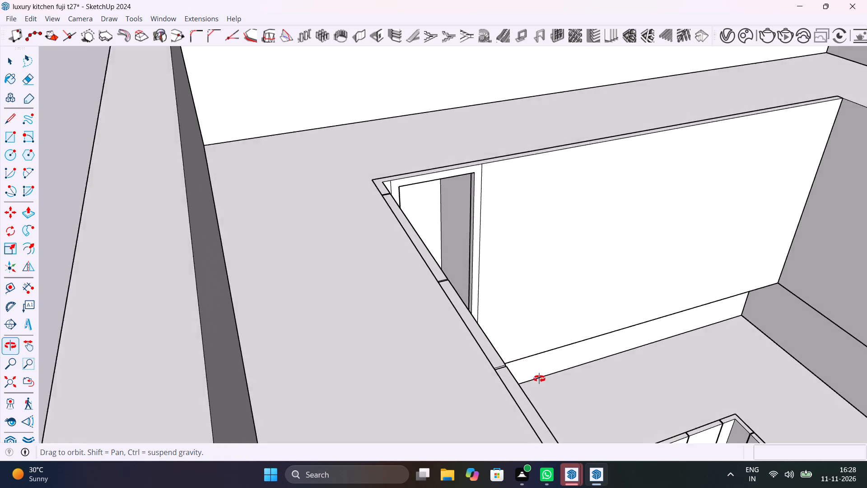
pyautogui.keyDown('shift'); pyautogui.moveTo(539, 379); pyautogui.dragTo(540, 405, button='middle'); pyautogui.keyUp('shift')
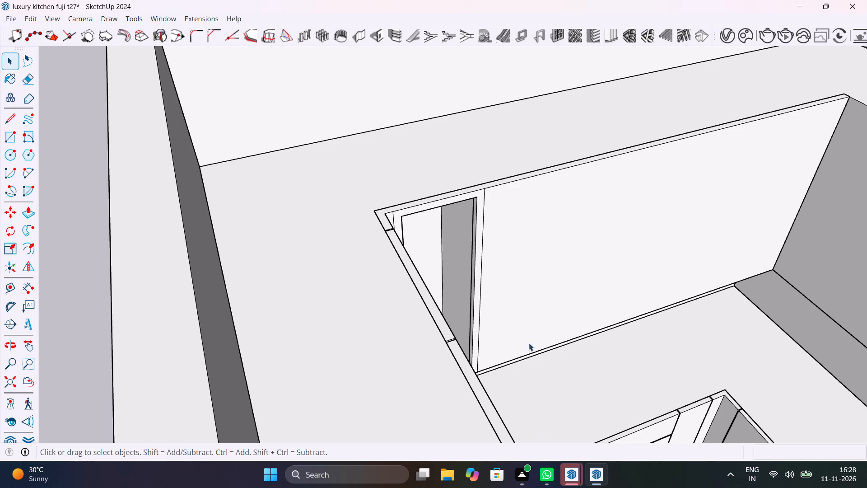
pyautogui.scroll(4, 445, 277)
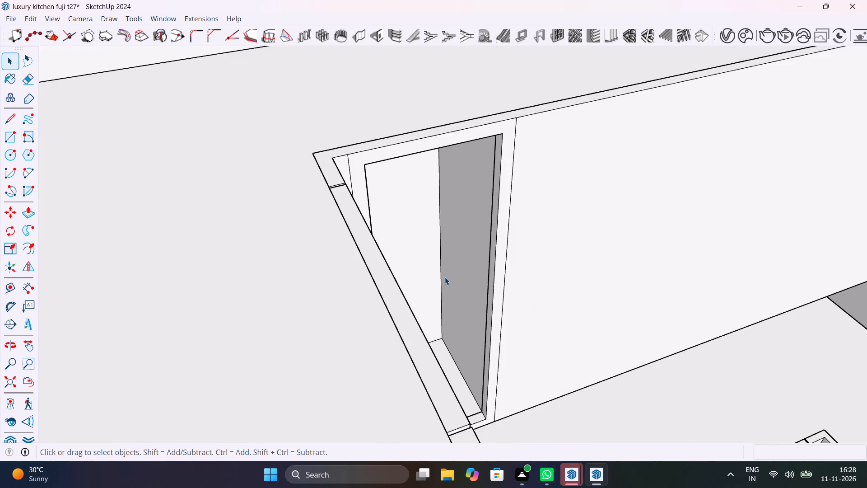
pyautogui.scroll(3, 445, 277)
pyautogui.click(463, 277)
pyautogui.doubleClick(466, 275)
pyautogui.click(473, 275)
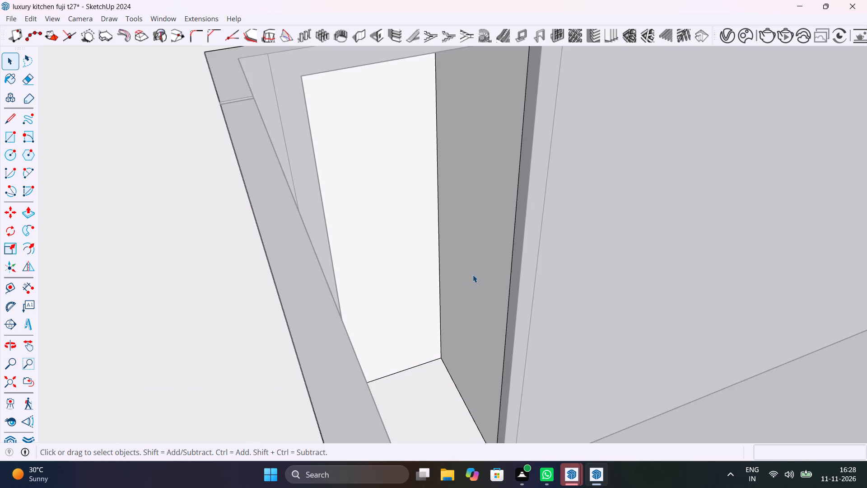
pyautogui.press('p')
pyautogui.click(479, 277)
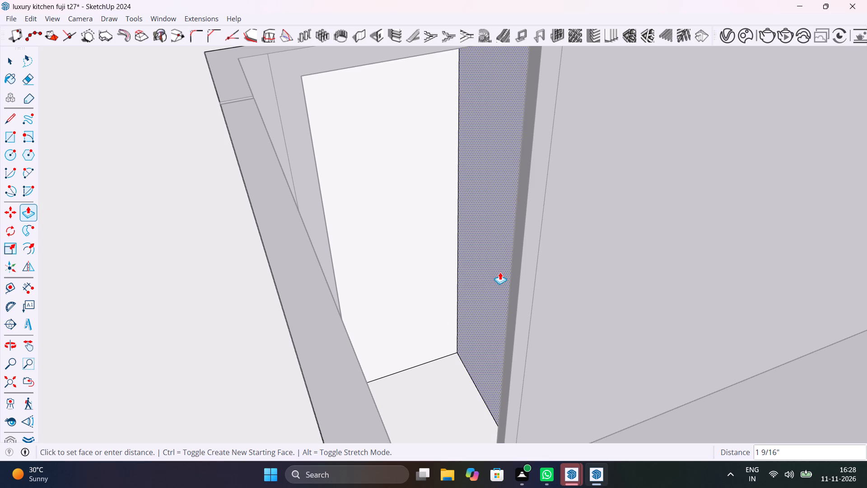
pyautogui.click(500, 272)
pyautogui.press('space')
# In the back panel, push the opening's side face farthest from the corner about 1" outward to the section line.
pyautogui.click(513, 295)
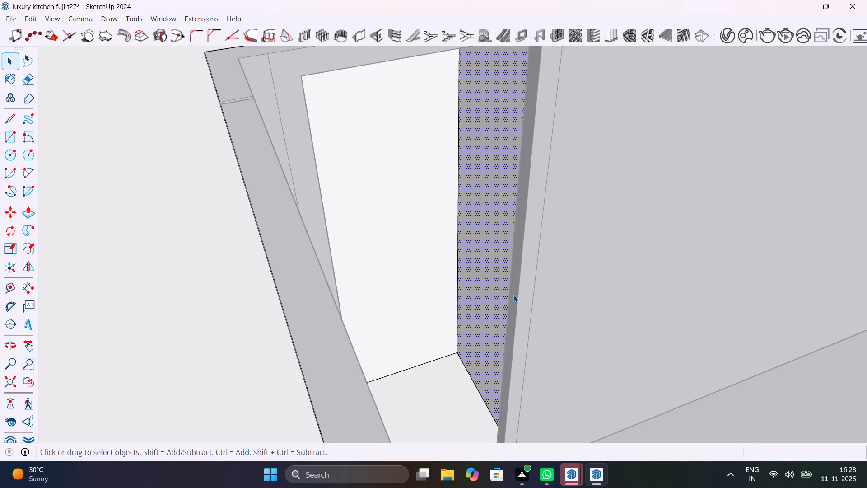
pyautogui.doubleClick(518, 295)
pyautogui.click(515, 304)
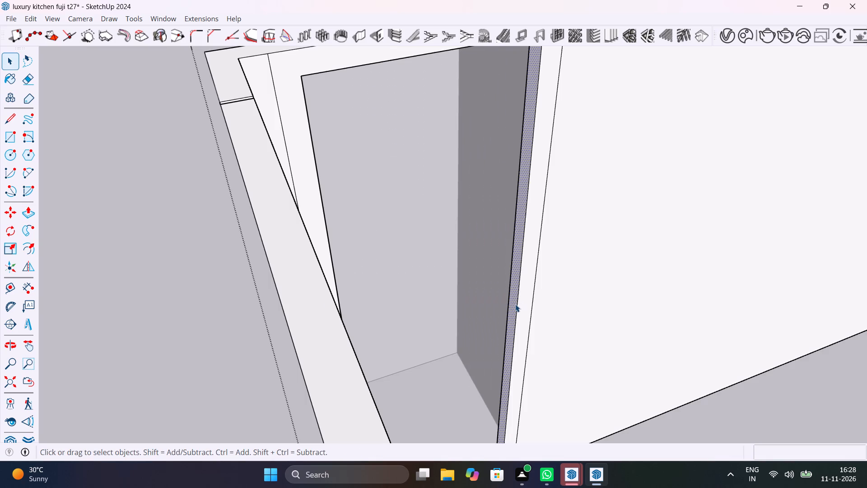
pyautogui.press('p')
pyautogui.click(515, 304)
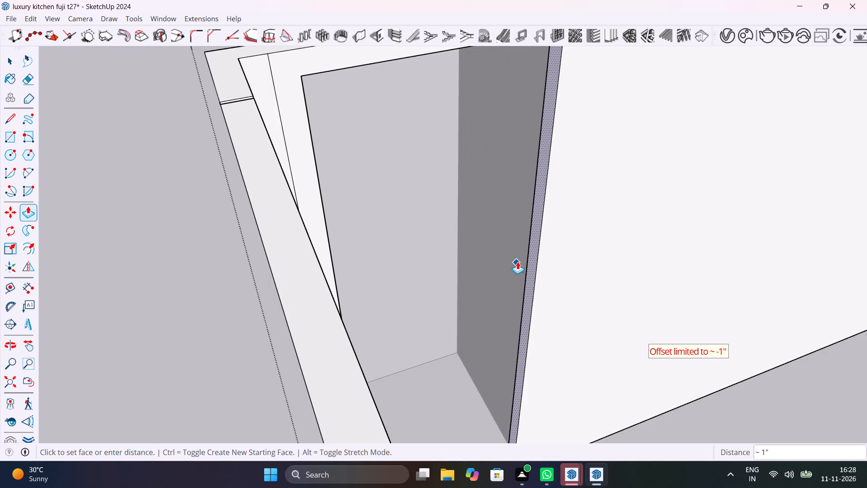
pyautogui.click(521, 249)
pyautogui.press('space')
# Delete the short leftover section edge between the opening's upper corner and the top of the back panel.
pyautogui.scroll(-7, 503, 291)
pyautogui.moveTo(505, 291); pyautogui.dragTo(414, 268, button='middle')
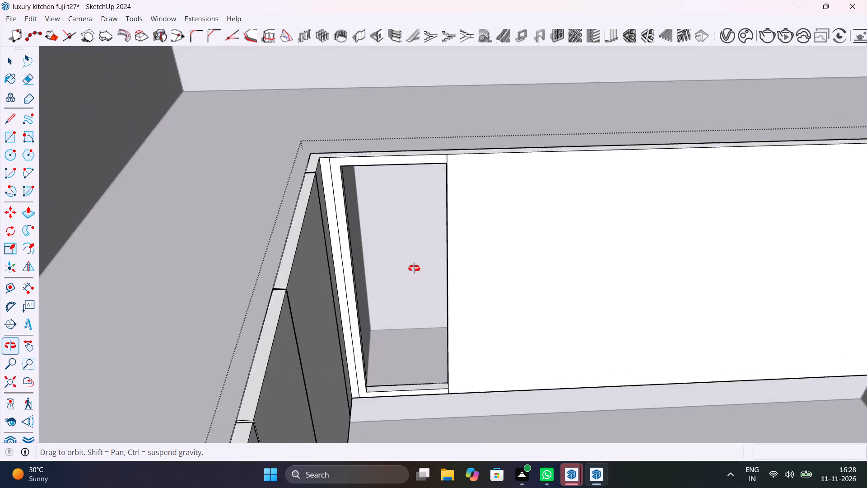
pyautogui.moveTo(414, 268); pyautogui.dragTo(481, 356, button='middle')
pyautogui.scroll(-1, 484, 343)
pyautogui.scroll(17, 522, 276)
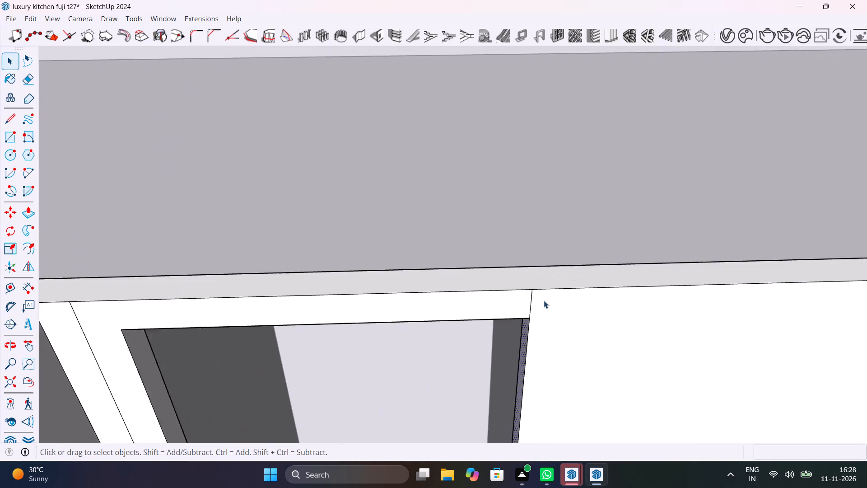
pyautogui.click(527, 306)
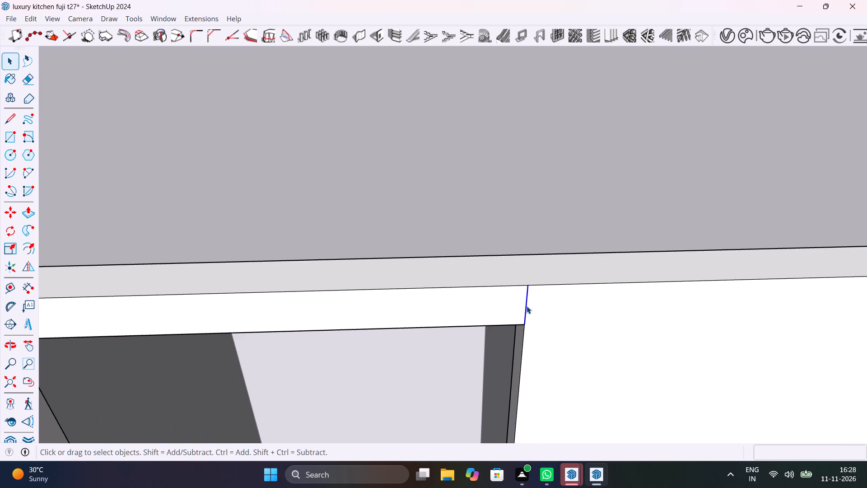
pyautogui.press('Delete')
pyautogui.scroll(-18, 527, 305)
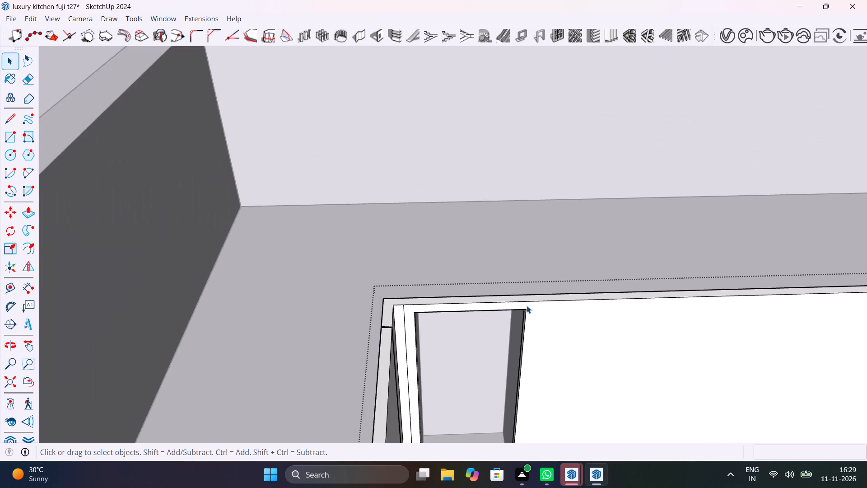
pyautogui.scroll(-1, 535, 337)
pyautogui.moveTo(535, 337); pyautogui.dragTo(484, 247, button='middle')
pyautogui.scroll(-12, 485, 248)
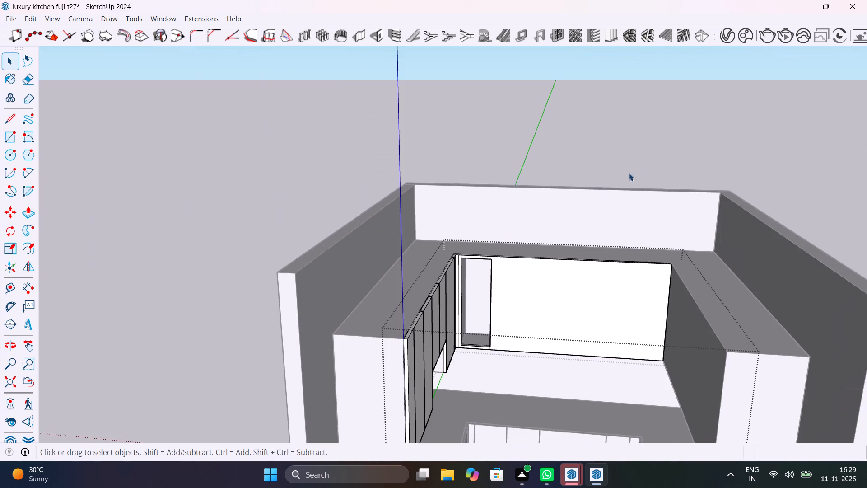
pyautogui.click(645, 160)
# In the back panel, push the opening's side face farthest from the corner outward until it is flush with the recess's side wall.
pyautogui.scroll(11, 478, 351)
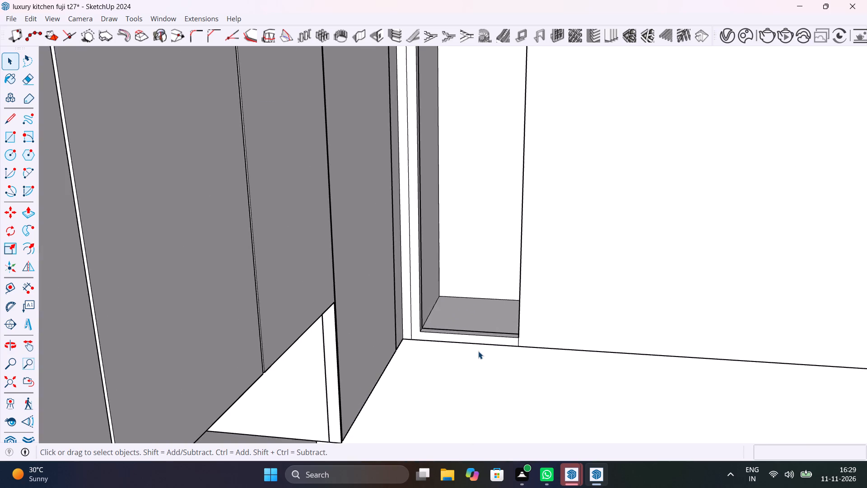
pyautogui.moveTo(478, 351); pyautogui.dragTo(347, 354, button='middle')
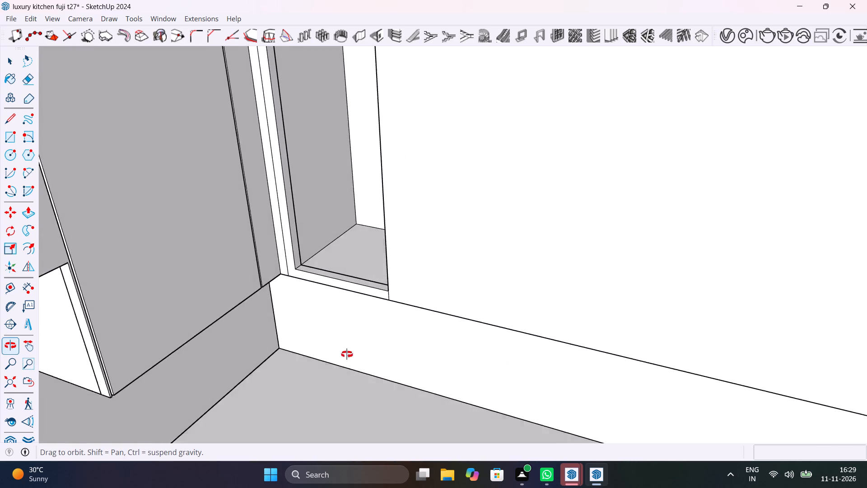
pyautogui.moveTo(347, 354); pyautogui.dragTo(478, 410, button='middle')
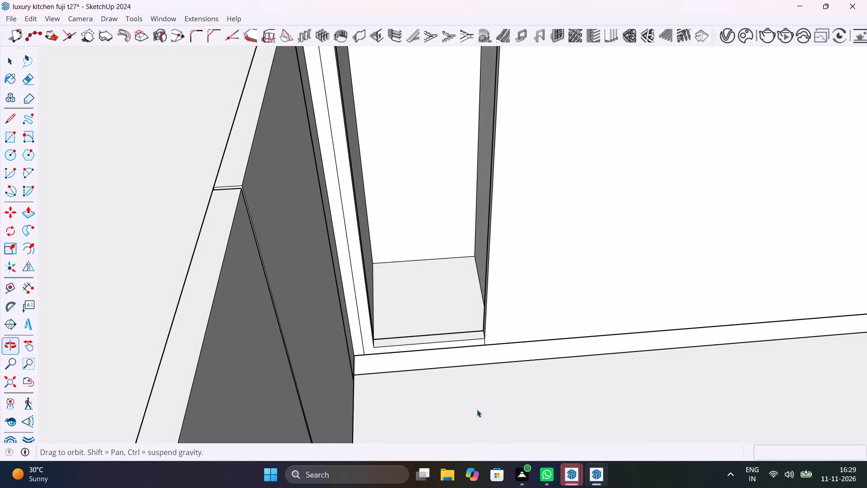
pyautogui.scroll(1, 441, 333)
pyautogui.moveTo(465, 323); pyautogui.dragTo(574, 400, button='middle')
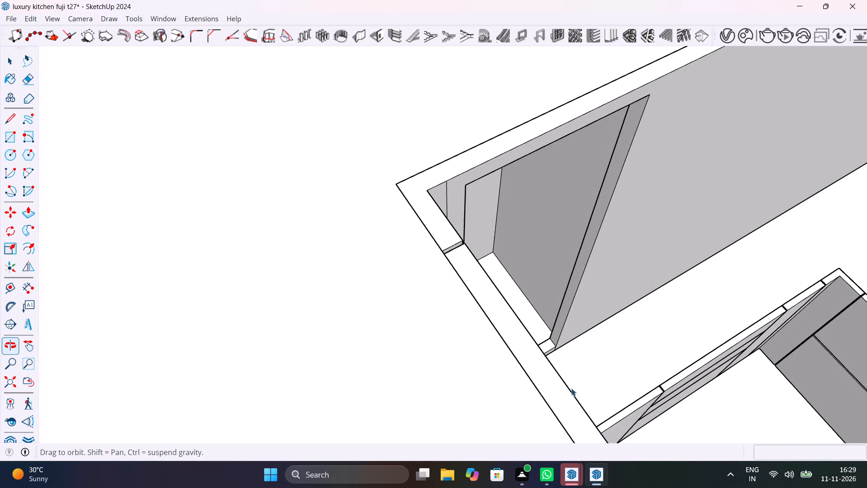
pyautogui.scroll(10, 561, 352)
pyautogui.scroll(-3, 476, 313)
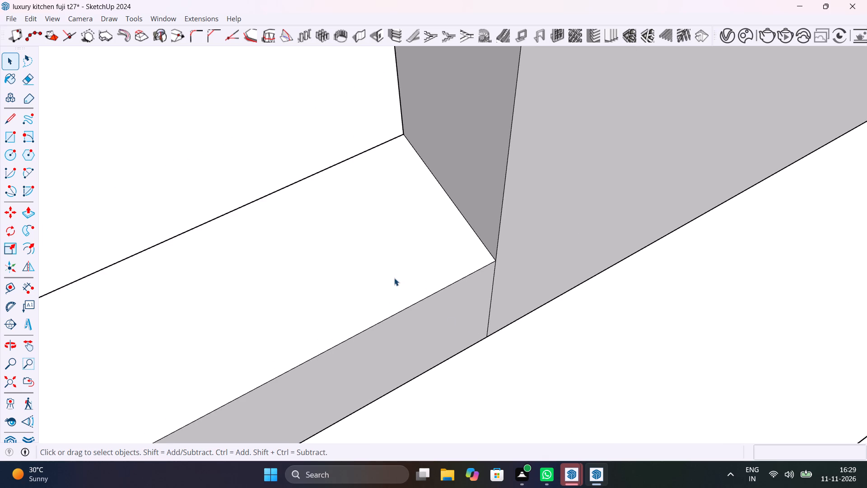
pyautogui.scroll(-10, 394, 276)
pyautogui.moveTo(389, 287); pyautogui.dragTo(769, 327, button='middle')
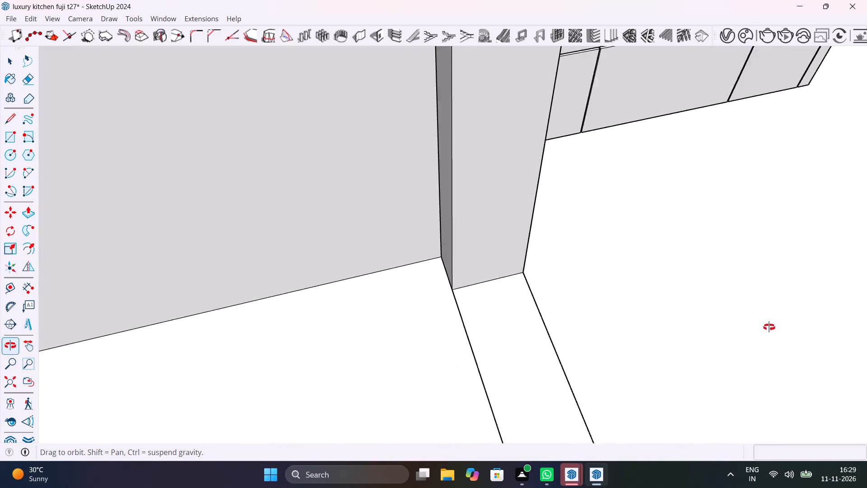
pyautogui.moveTo(769, 327); pyautogui.dragTo(770, 327, button='middle')
pyautogui.click(484, 236)
pyautogui.doubleClick(484, 236)
pyautogui.click(485, 240)
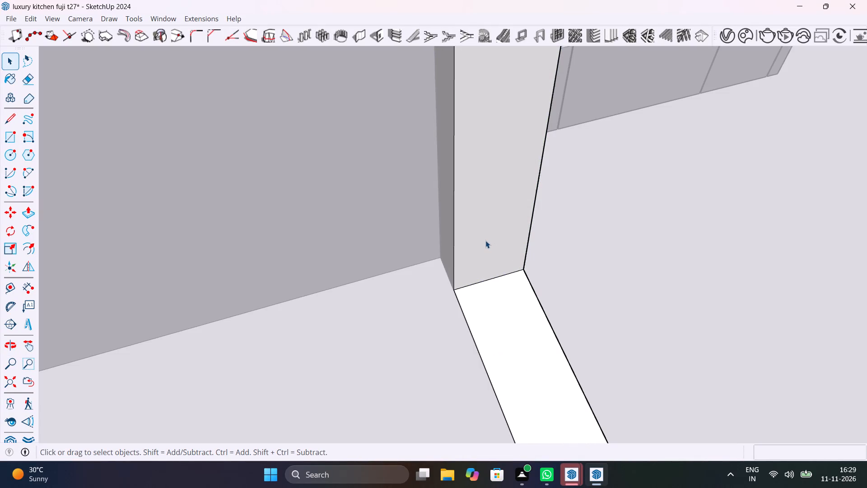
pyautogui.press('p')
pyautogui.click(485, 240)
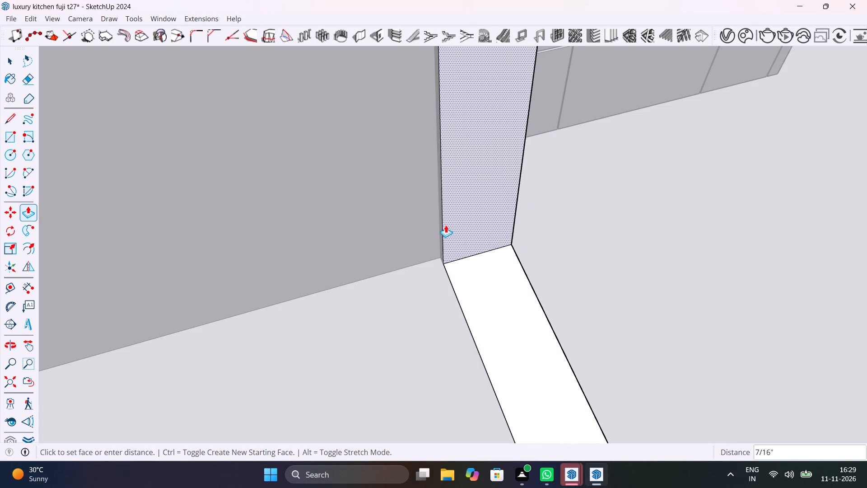
pyautogui.click(435, 232)
# Erase the short leftover edge between the opening's lower corner and the bottom of the back panel, and leave the panel group.
pyautogui.moveTo(452, 257); pyautogui.dragTo(126, 244, button='middle')
pyautogui.scroll(-7, 239, 239)
pyautogui.press('space')
pyautogui.scroll(9, 329, 299)
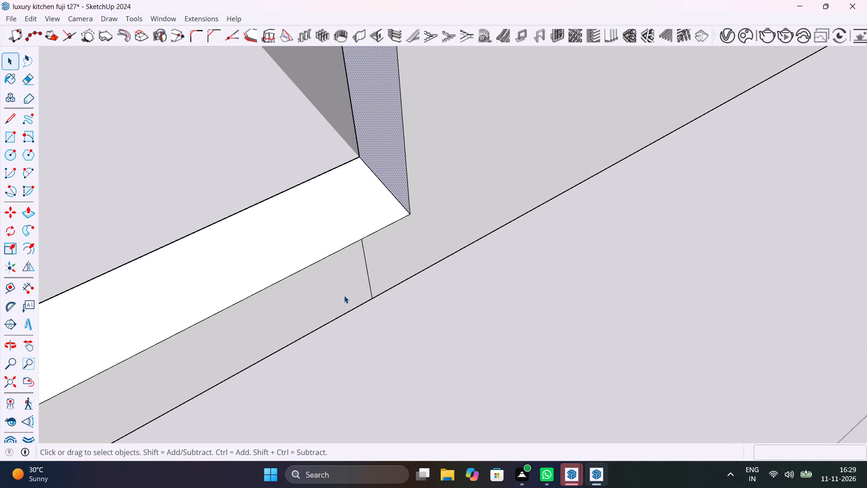
pyautogui.press('e')
pyautogui.moveTo(345, 293); pyautogui.dragTo(366, 267)
pyautogui.scroll(-8, 375, 263)
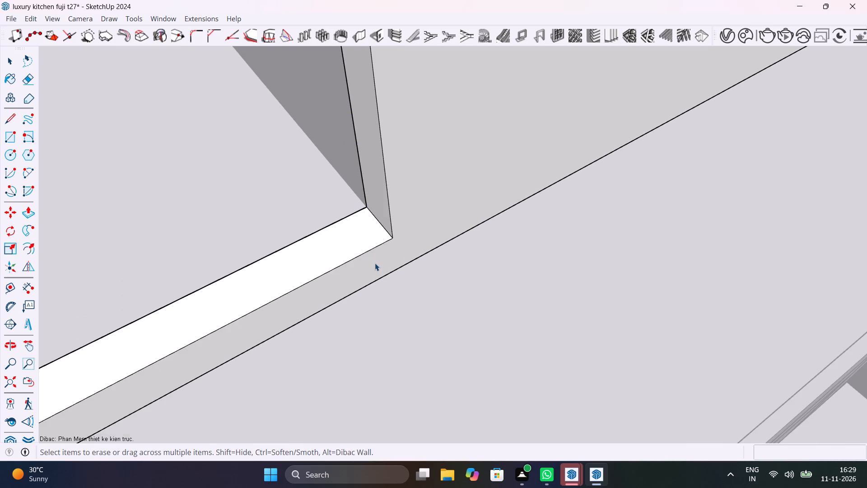
pyautogui.press('space')
pyautogui.scroll(-14, 375, 263)
pyautogui.moveTo(396, 281); pyautogui.dragTo(299, 295, button='middle')
pyautogui.keyDown('shift'); pyautogui.scroll(-1, 396, 281); pyautogui.keyUp('shift')
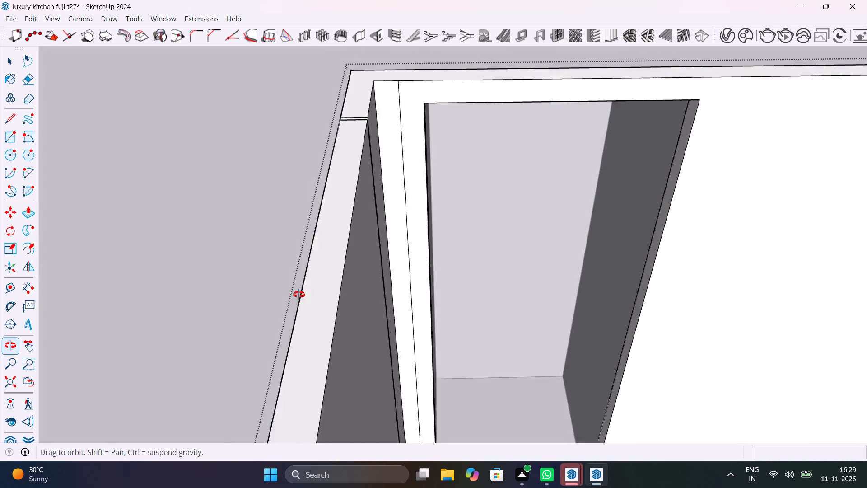
pyautogui.moveTo(299, 295); pyautogui.dragTo(455, 279, button='middle')
pyautogui.moveTo(455, 279); pyautogui.dragTo(351, 236, button='middle')
pyautogui.scroll(-12, 356, 245)
pyautogui.moveTo(478, 323); pyautogui.dragTo(415, 284, button='middle')
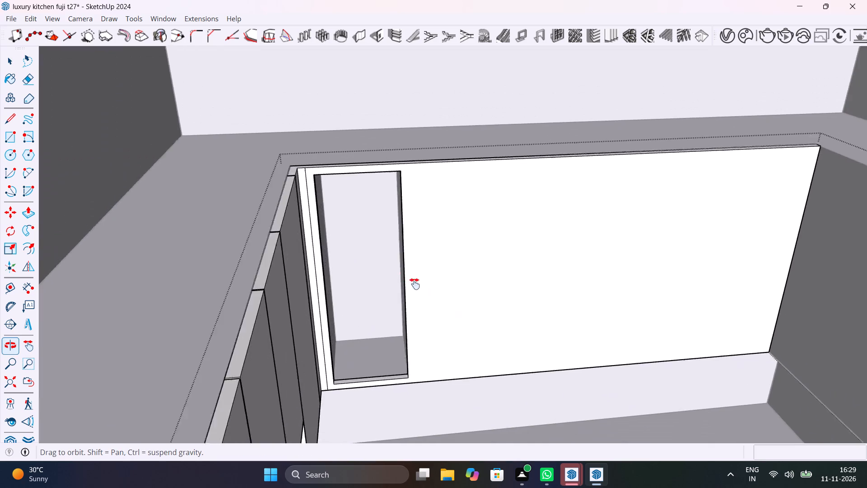
pyautogui.moveTo(415, 284); pyautogui.dragTo(423, 347, button='middle')
pyautogui.scroll(-14, 420, 318)
pyautogui.click(695, 154)
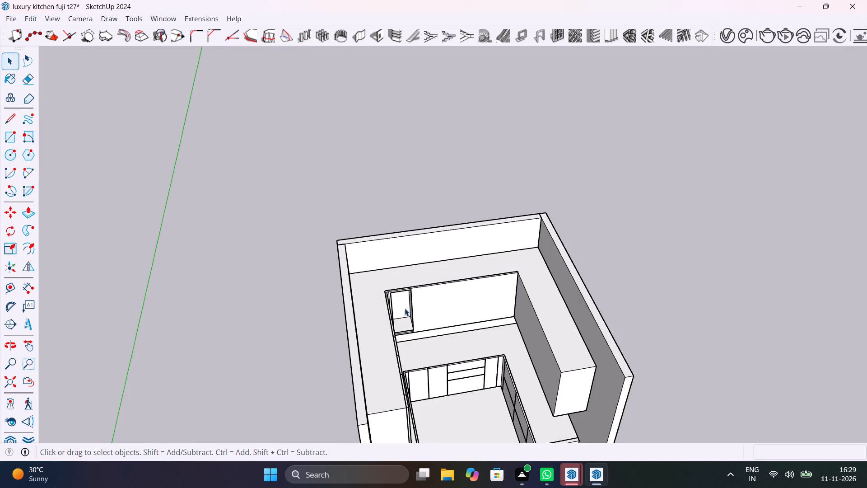
# Draw a rectangle of 11 1/16" by about 11 9/16" covering the floor of the cabinet recess.
pyautogui.scroll(16, 402, 313)
pyautogui.moveTo(446, 338); pyautogui.dragTo(401, 309, button='middle')
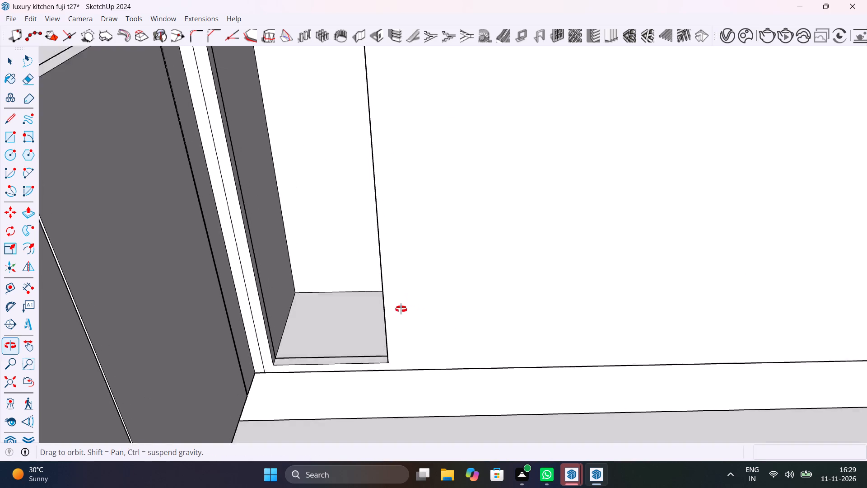
pyautogui.moveTo(401, 309); pyautogui.dragTo(401, 316, button='middle')
pyautogui.scroll(5, 392, 347)
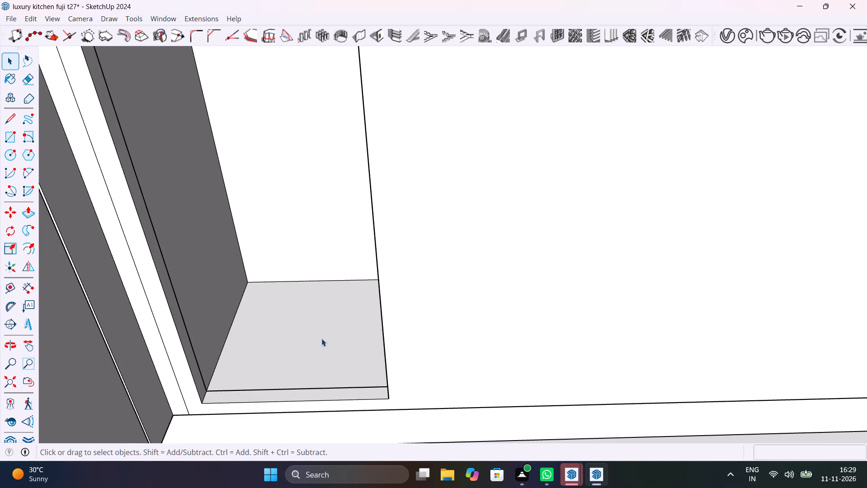
pyautogui.keyDown('shift'); pyautogui.moveTo(322, 338); pyautogui.dragTo(442, 333, button='middle'); pyautogui.keyUp('shift')
pyautogui.scroll(5, 443, 329)
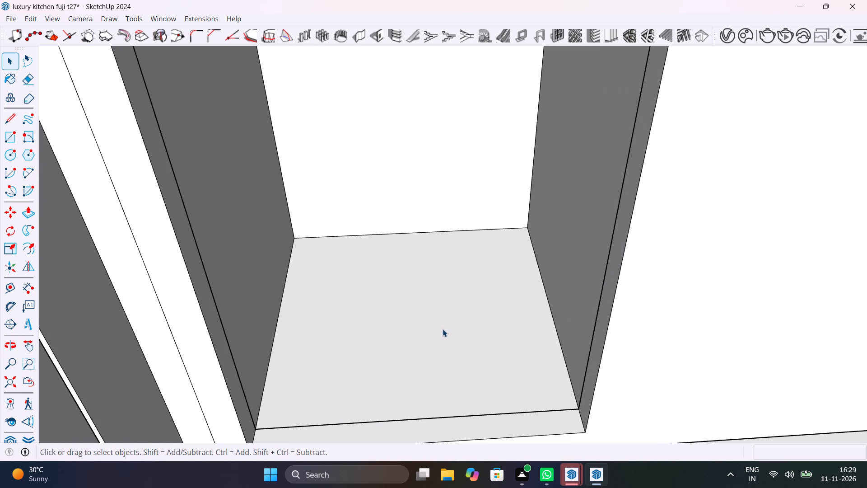
pyautogui.press('r')
pyautogui.click(295, 240)
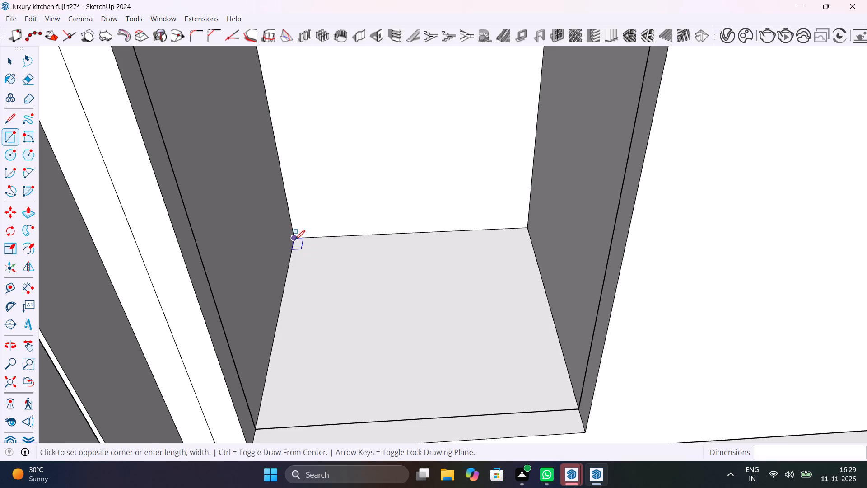
pyautogui.click(577, 408)
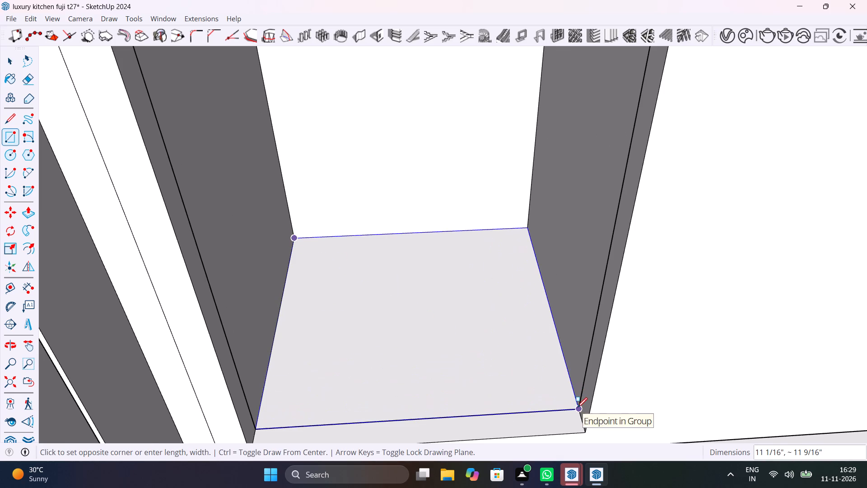
# Push/pull the recess floor rectangle up 1" to form a shelf board.
pyautogui.press('space')
pyautogui.click(504, 348)
pyautogui.press('p')
pyautogui.click(504, 348)
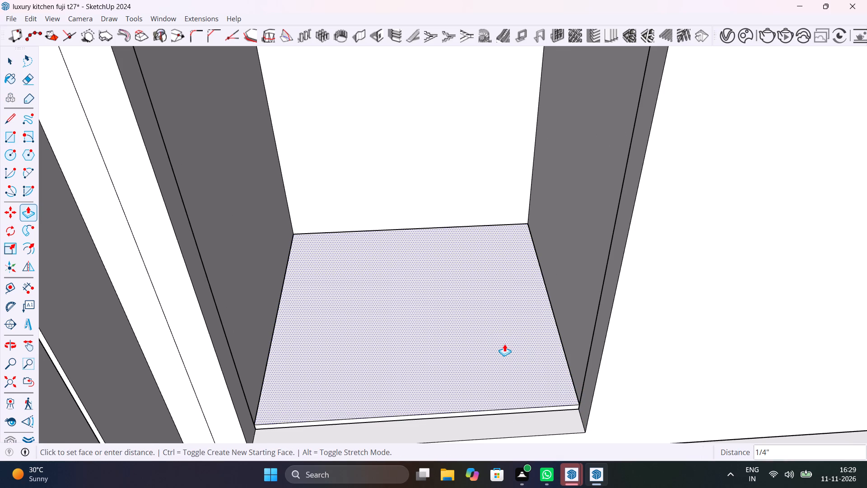
pyautogui.write('1"')
pyautogui.press('Return')
pyautogui.press('space')
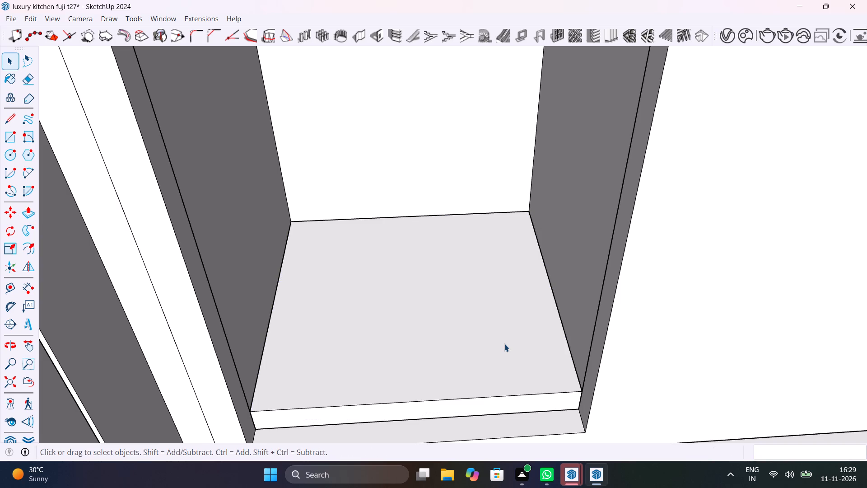
# Make the whole 1" shelf board a component, keeping the default settings.
pyautogui.tripleClick(504, 344)
pyautogui.rightClick(504, 344)
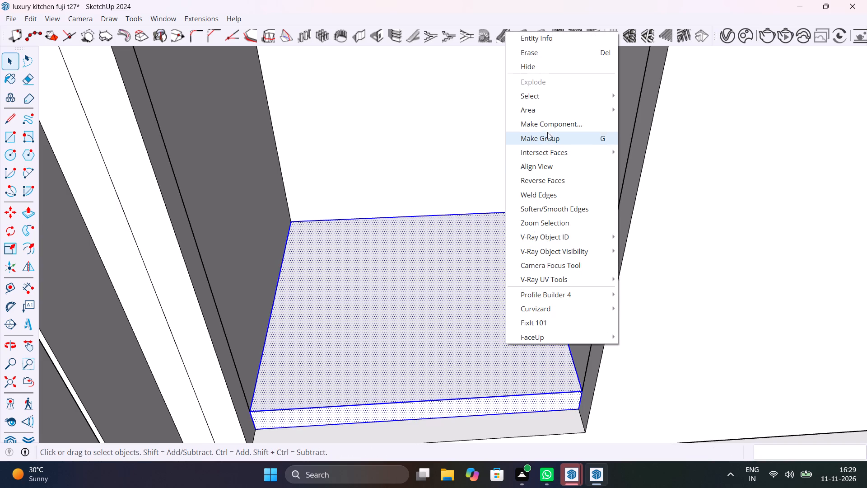
pyautogui.click(550, 124)
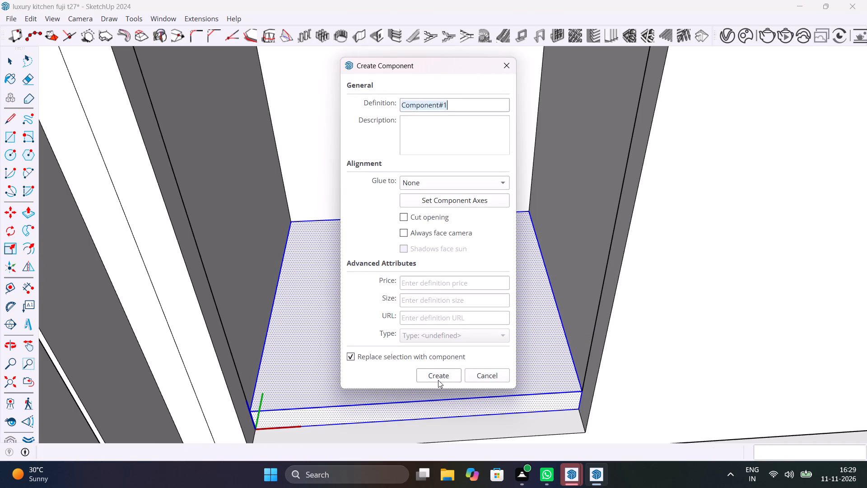
pyautogui.click(439, 378)
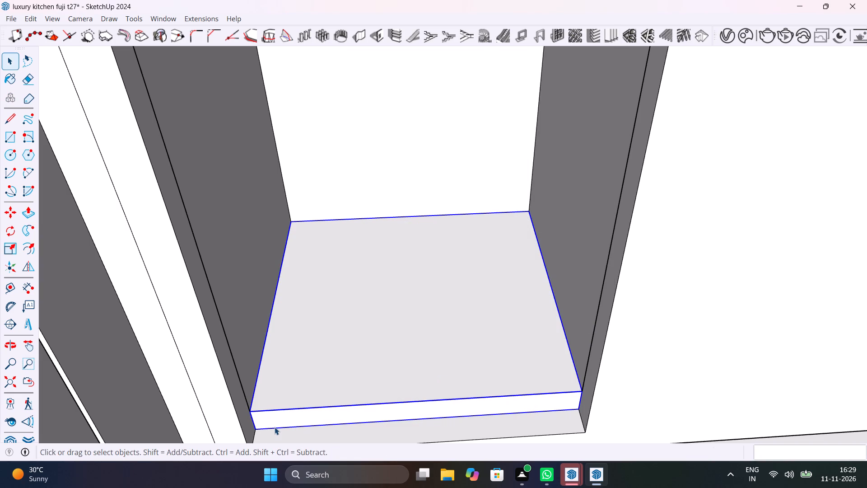
# Copy the shelf component straight up from its front corner to the matching upper corner of the recess.
pyautogui.press('m')
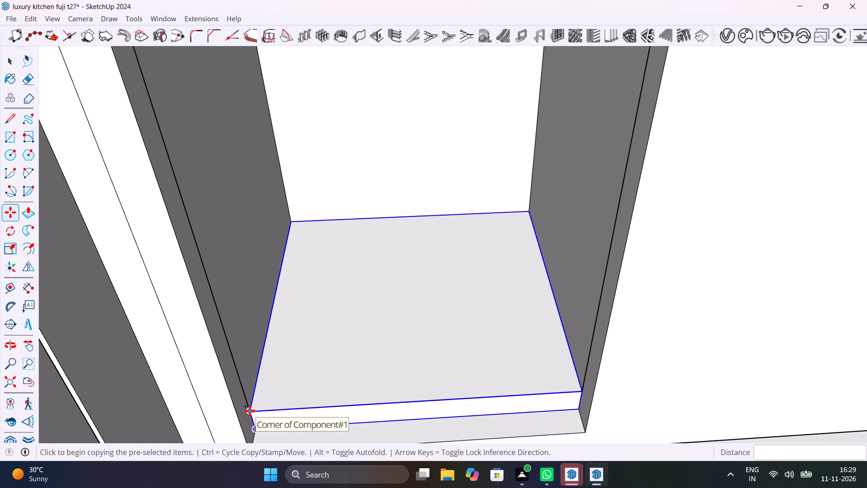
pyautogui.click(250, 411)
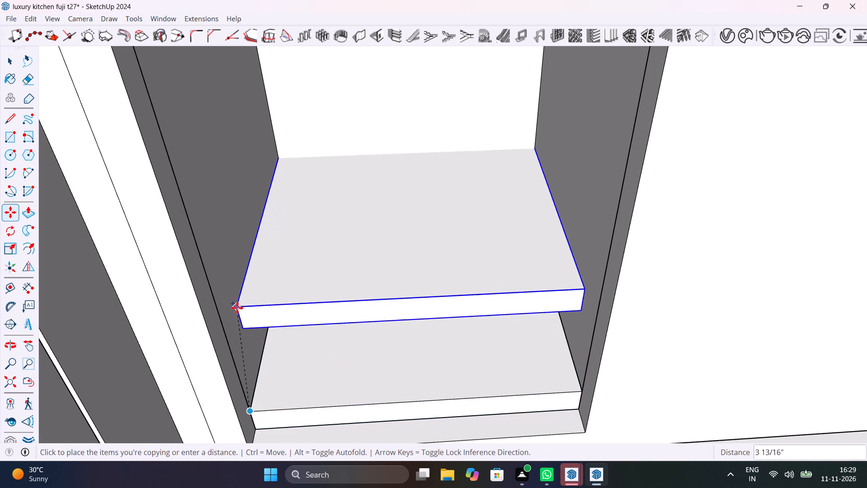
pyautogui.scroll(-12, 237, 308)
pyautogui.keyDown('shift'); pyautogui.moveTo(241, 319); pyautogui.dragTo(365, 359, button='middle'); pyautogui.keyUp('shift')
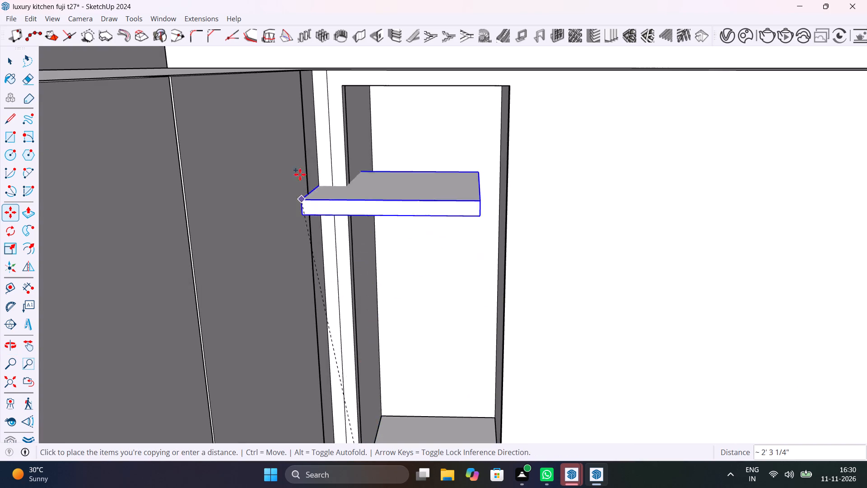
pyautogui.scroll(5, 299, 120)
pyautogui.keyDown('shift'); pyautogui.moveTo(375, 70); pyautogui.dragTo(377, 133, button='middle'); pyautogui.keyUp('shift')
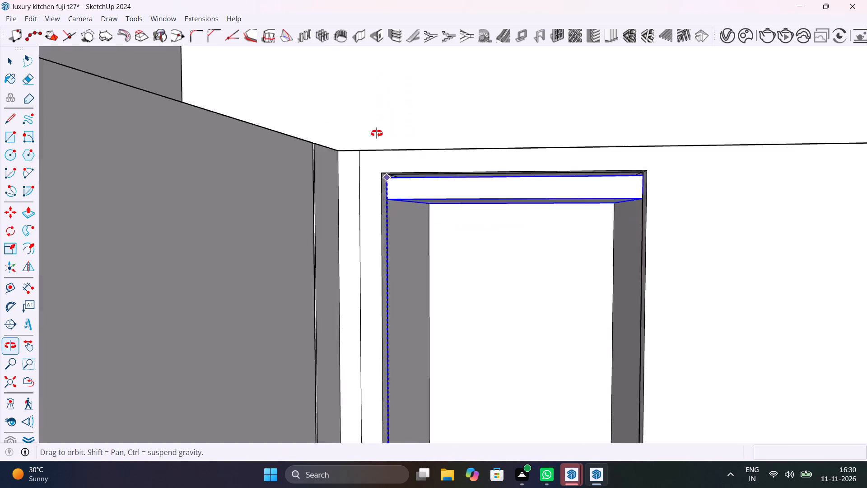
pyautogui.keyDown('shift'); pyautogui.moveTo(377, 133); pyautogui.dragTo(352, 54, button='middle'); pyautogui.keyUp('shift')
pyautogui.scroll(17, 377, 129)
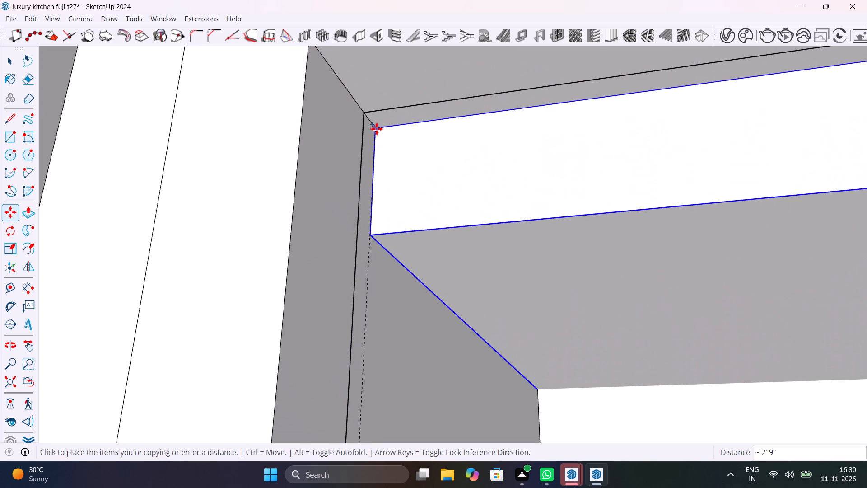
pyautogui.click(366, 112)
# Divide the distance between the bottom shelf and its top copy into 4 equal spaces with evenly spaced shelf copies.
pyautogui.scroll(-12, 466, 155)
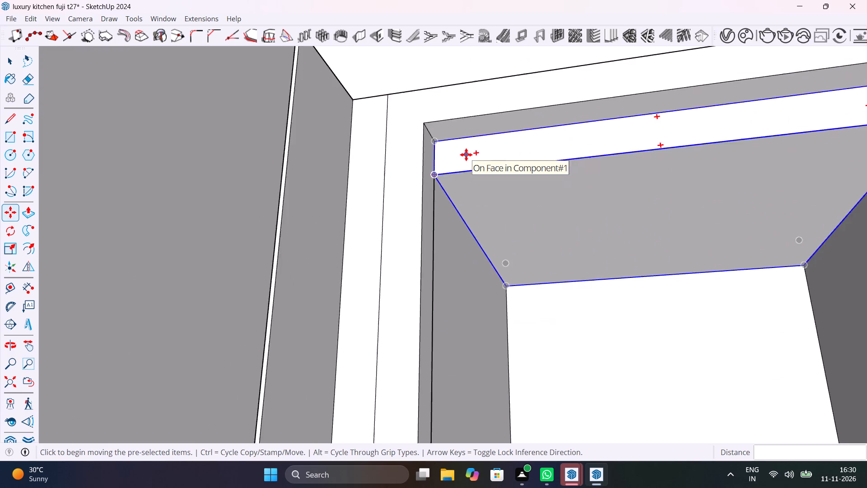
pyautogui.scroll(-8, 466, 155)
pyautogui.moveTo(504, 169); pyautogui.dragTo(398, 164, button='middle')
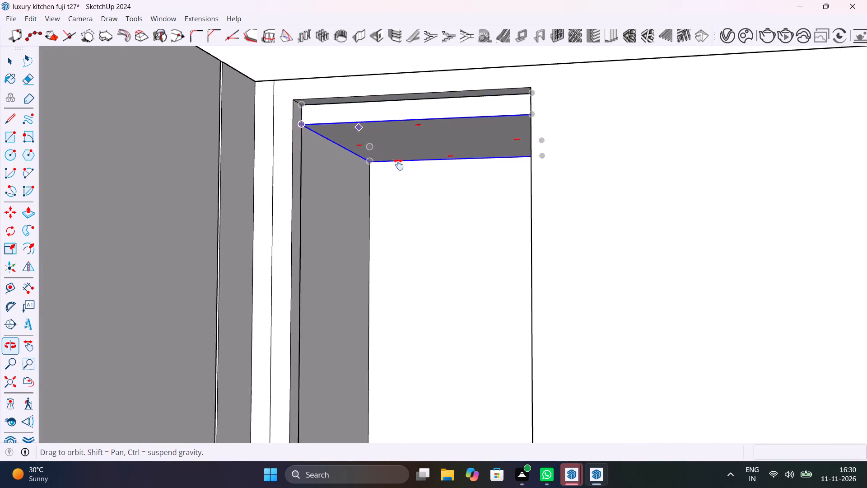
pyautogui.moveTo(398, 164); pyautogui.dragTo(419, 253, button='middle')
pyautogui.scroll(-12, 418, 256)
pyautogui.moveTo(424, 260); pyautogui.dragTo(429, 158, button='middle')
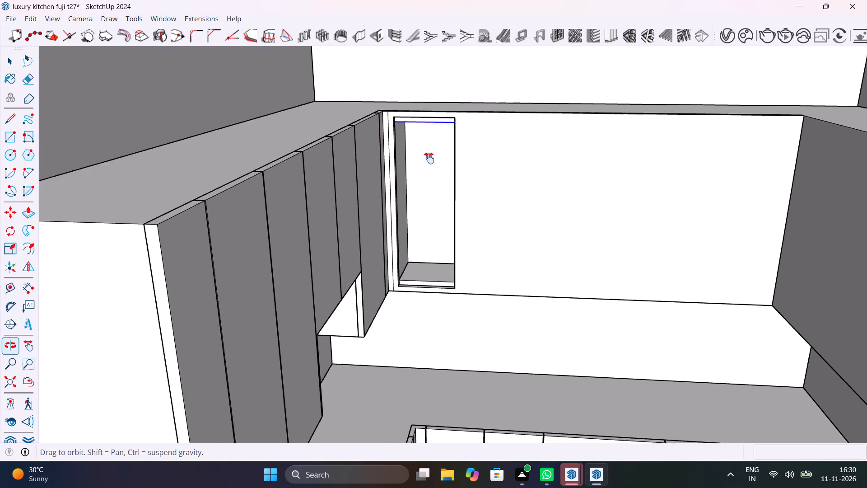
pyautogui.moveTo(429, 158); pyautogui.dragTo(433, 210, button='middle')
pyautogui.write('4/')
pyautogui.press('Return')
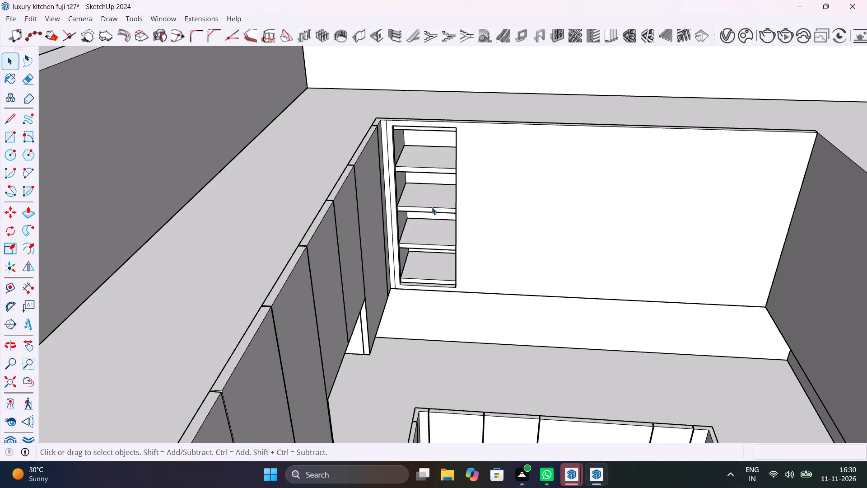
# Delete the topmost shelf copy at the ceiling of the back run's recess.
pyautogui.moveTo(425, 204); pyautogui.dragTo(485, 233, button='middle')
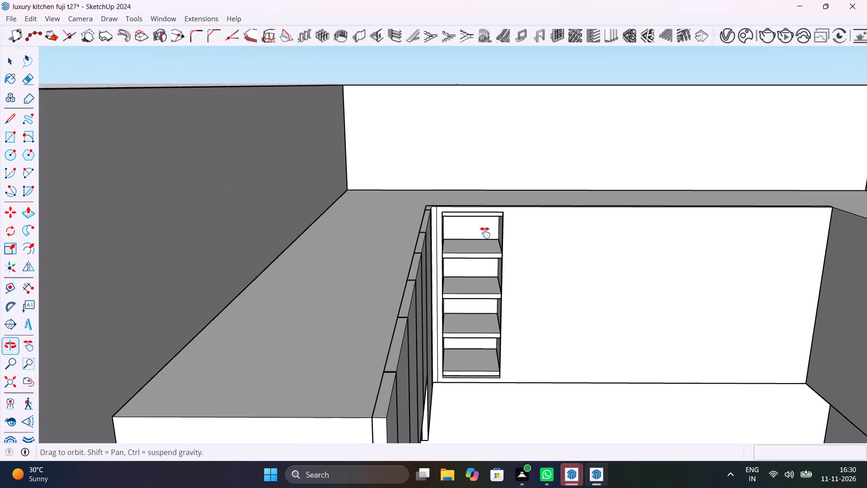
pyautogui.moveTo(485, 233); pyautogui.dragTo(475, 212, button='middle')
pyautogui.press('space')
pyautogui.scroll(5, 474, 208)
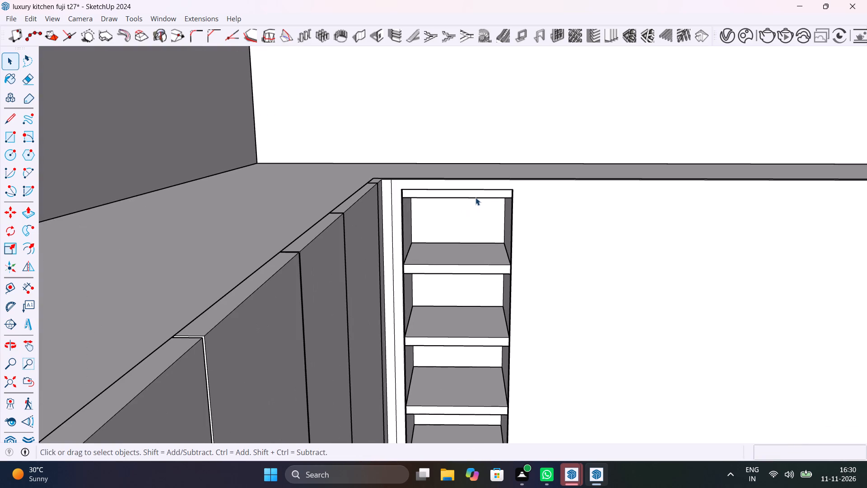
pyautogui.click(475, 197)
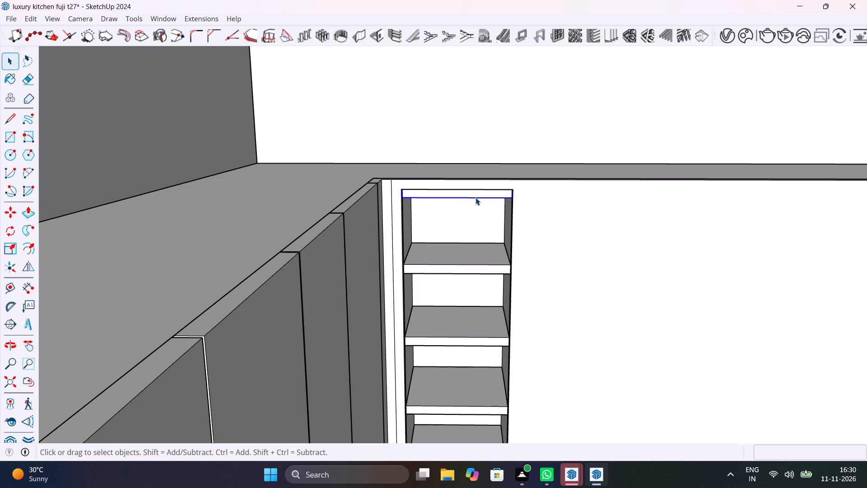
pyautogui.press('Delete')
pyautogui.press('Delete')
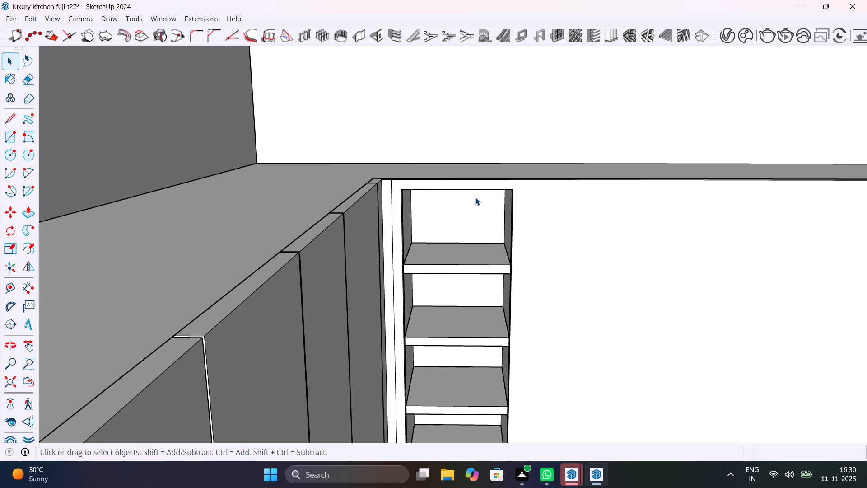
# Delete the bottom shelf resting on the recess floor.
pyautogui.scroll(-11, 475, 197)
pyautogui.scroll(9, 484, 308)
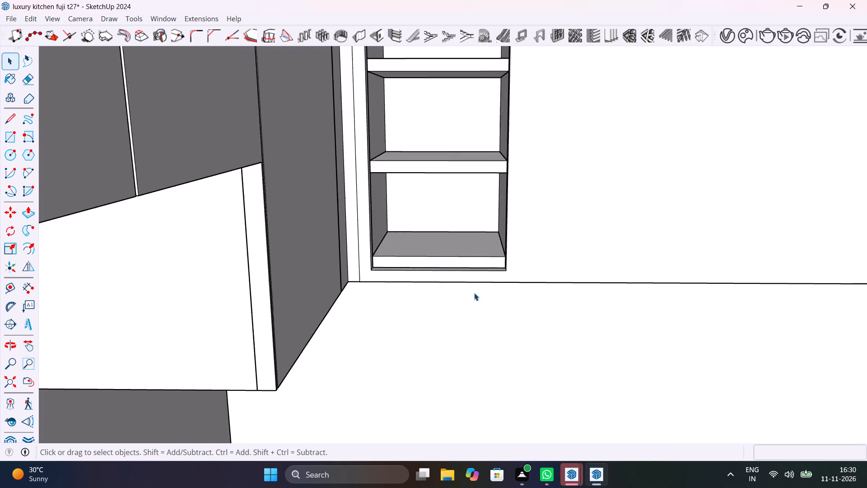
pyautogui.scroll(6, 474, 293)
pyautogui.click(498, 241)
pyautogui.press('Delete')
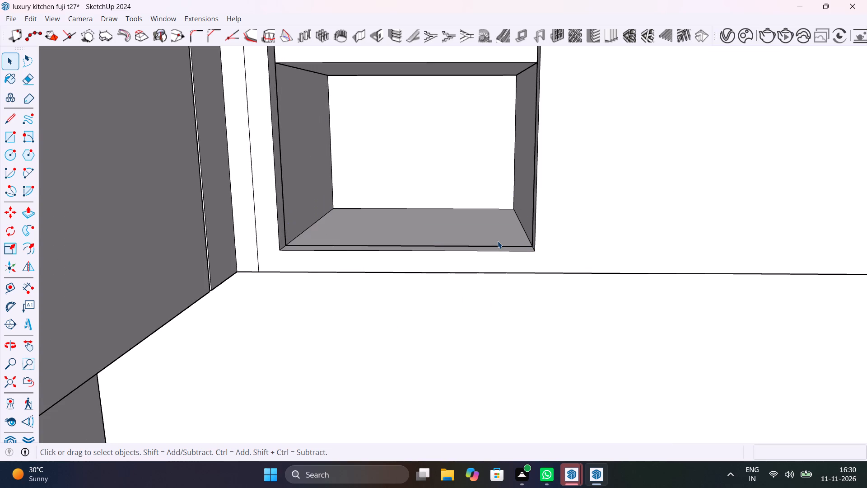
# Save the kitchen model.
pyautogui.scroll(-18, 498, 241)
pyautogui.moveTo(503, 240); pyautogui.dragTo(465, 322, button='middle')
pyautogui.hotkey('ctrl', 's')
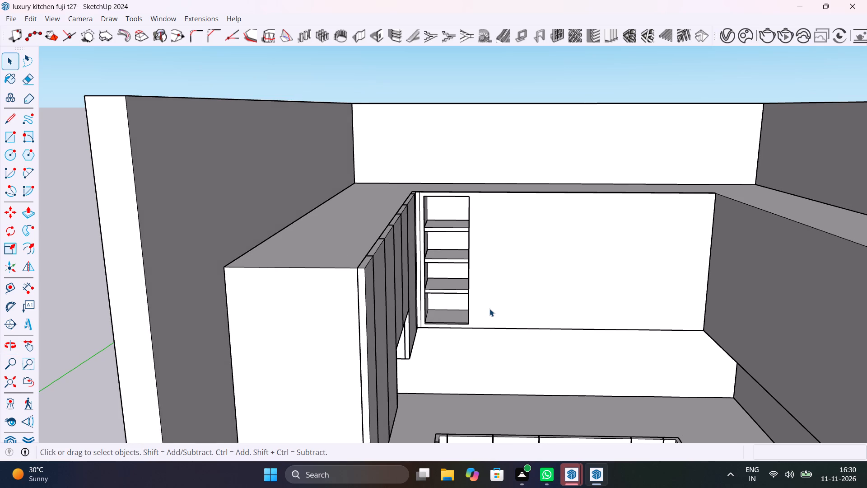
# Examine the shelved recess and the adjoining overhead cabinets from several angles.
pyautogui.scroll(4, 489, 309)
pyautogui.keyDown('shift'); pyautogui.moveTo(489, 309); pyautogui.dragTo(461, 355, button='middle'); pyautogui.keyUp('shift')
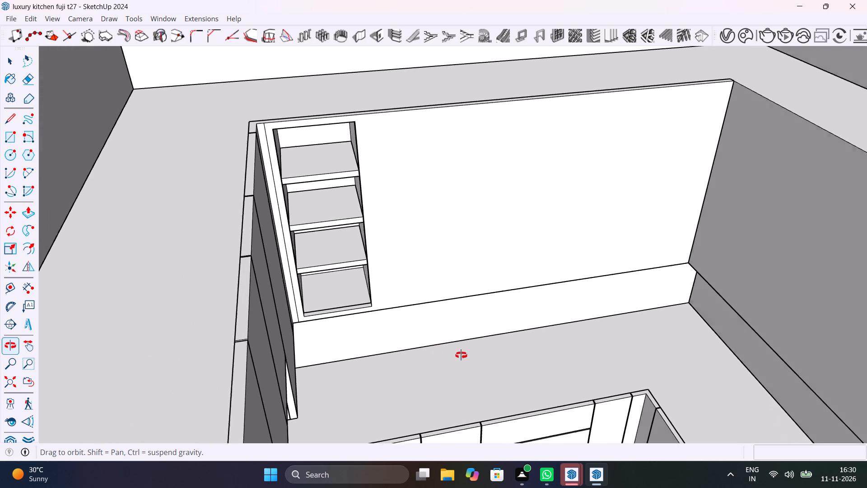
pyautogui.keyDown('shift'); pyautogui.moveTo(461, 355); pyautogui.dragTo(461, 355, button='middle'); pyautogui.keyUp('shift')
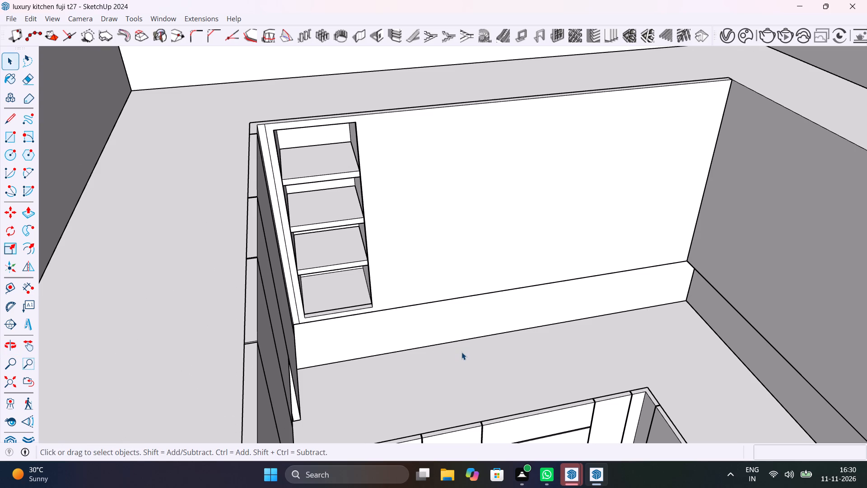
pyautogui.moveTo(455, 284); pyautogui.dragTo(323, 286, button='middle')
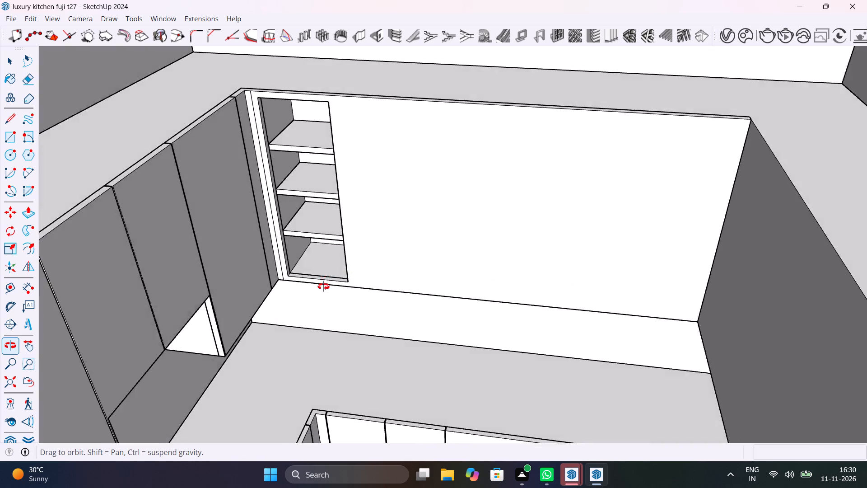
pyautogui.moveTo(323, 286); pyautogui.dragTo(459, 292, button='middle')
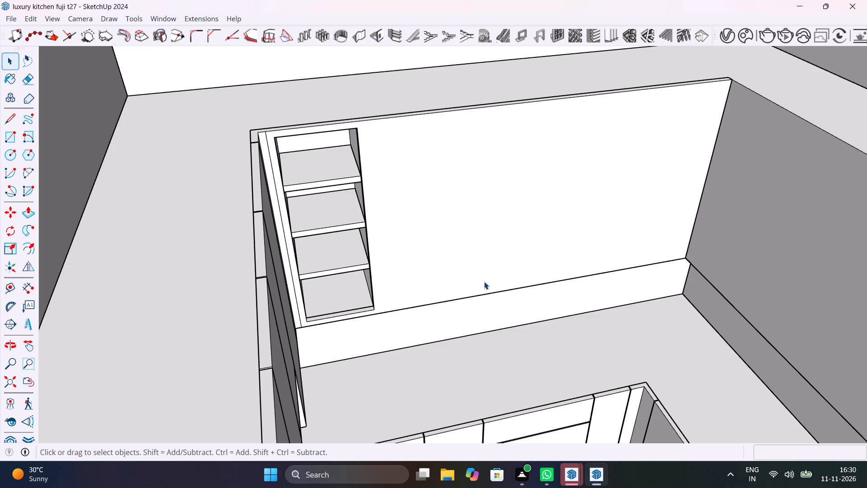
pyautogui.scroll(-3, 484, 282)
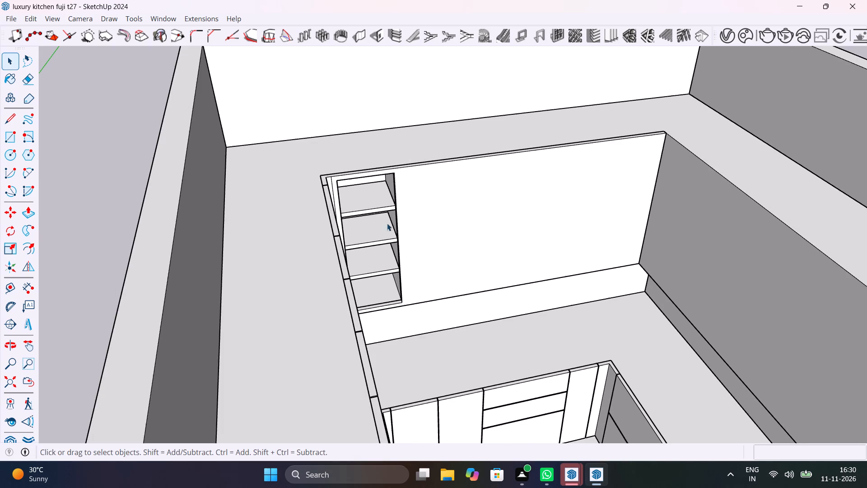
pyautogui.moveTo(497, 270); pyautogui.dragTo(487, 300, button='middle')
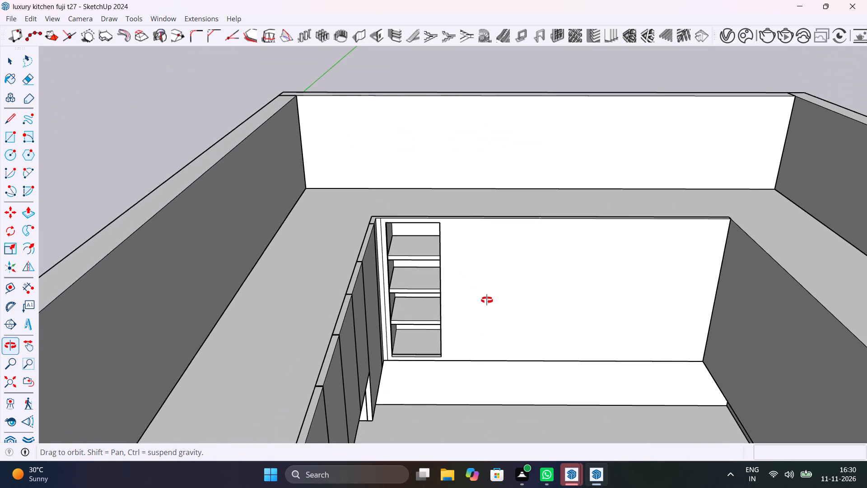
pyautogui.moveTo(487, 300); pyautogui.dragTo(479, 290, button='middle')
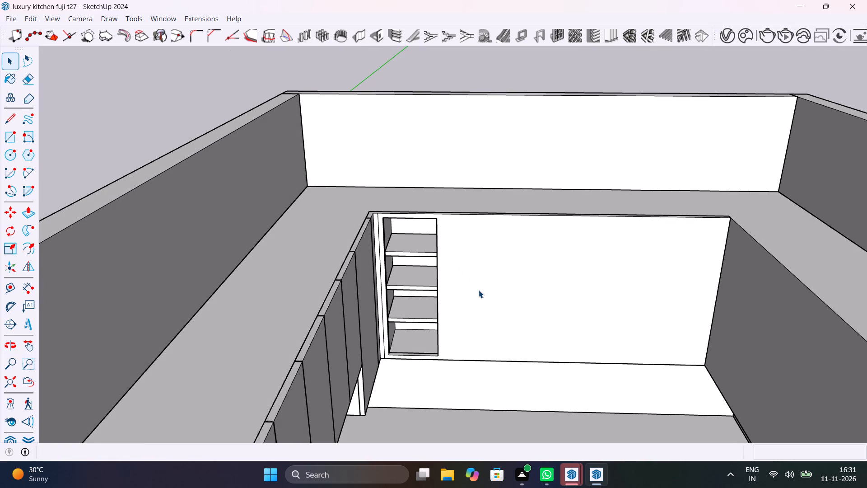
pyautogui.scroll(2, 479, 290)
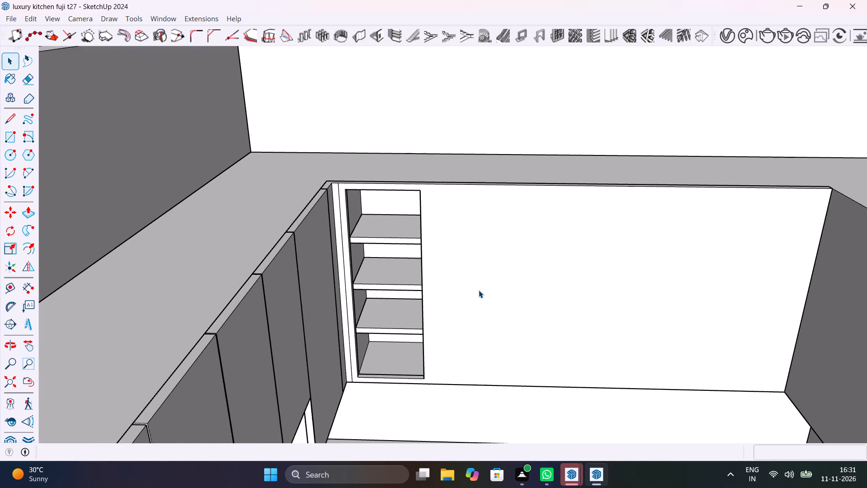
pyautogui.scroll(2, 479, 290)
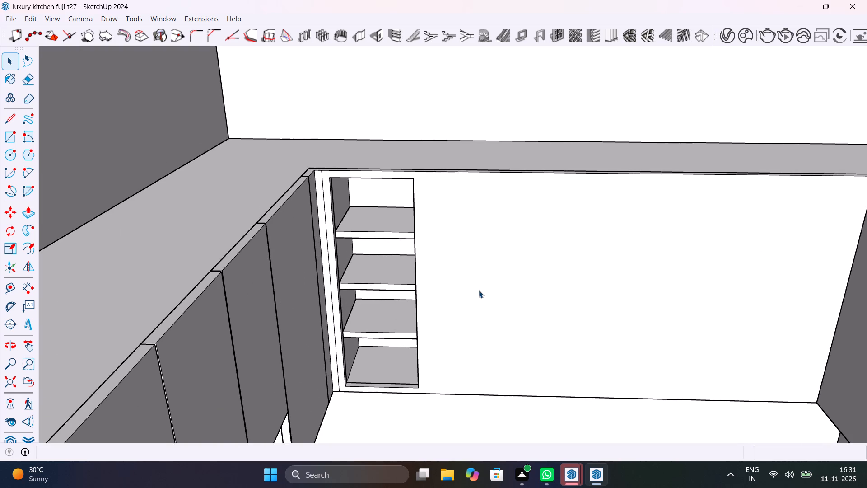
pyautogui.scroll(4, 479, 290)
pyautogui.moveTo(479, 290); pyautogui.dragTo(415, 305, button='middle')
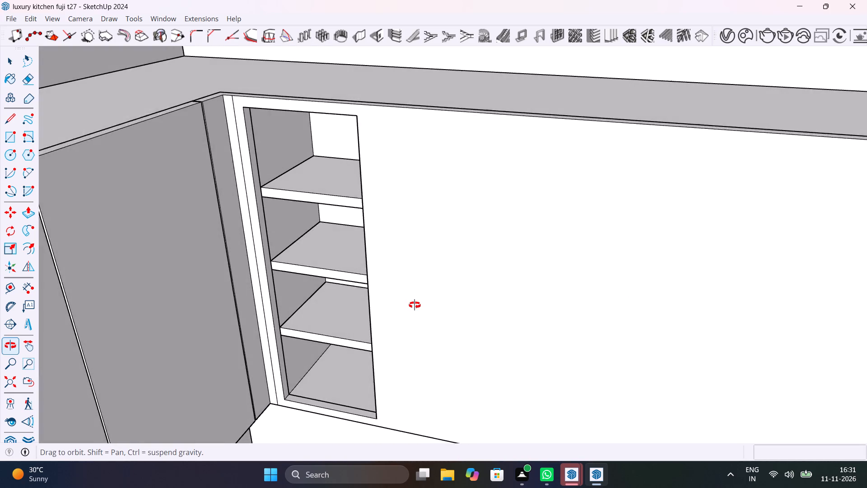
pyautogui.moveTo(415, 305); pyautogui.dragTo(474, 327, button='middle')
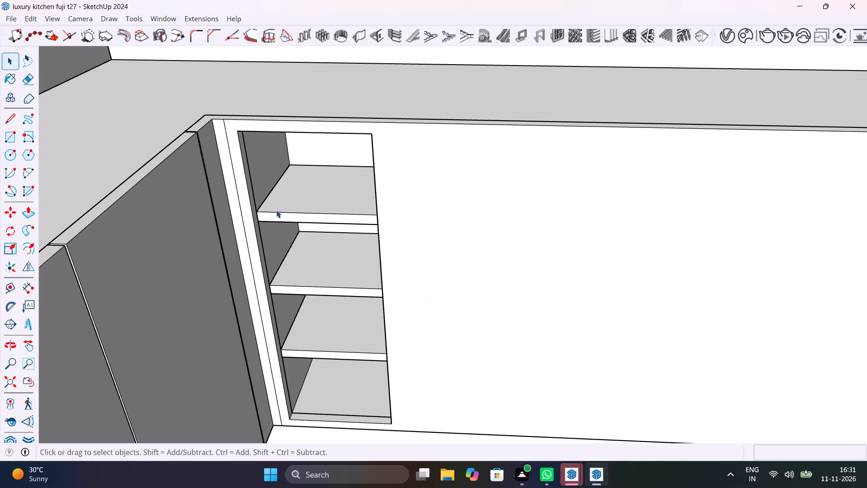
# Push/pull the shutter panel's opening side face about 1" toward the adjoining cabinet run to widen the opening.
pyautogui.scroll(9, 245, 182)
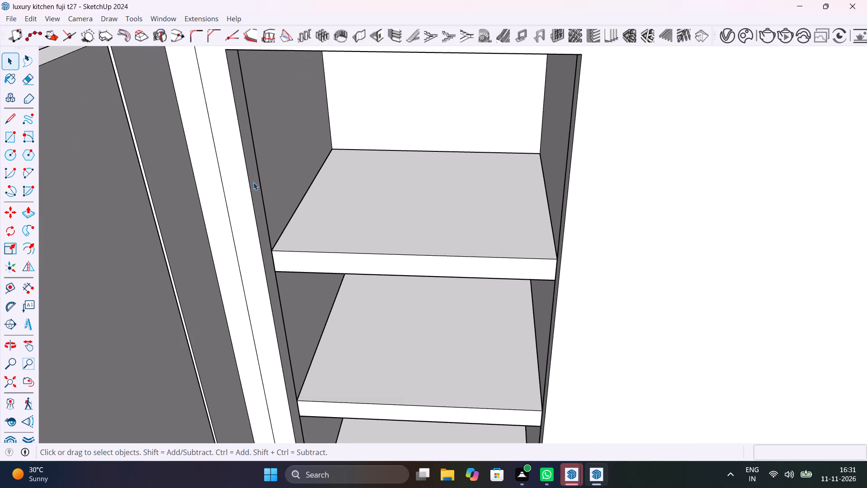
pyautogui.click(253, 182)
pyautogui.doubleClick(253, 182)
pyautogui.click(253, 182)
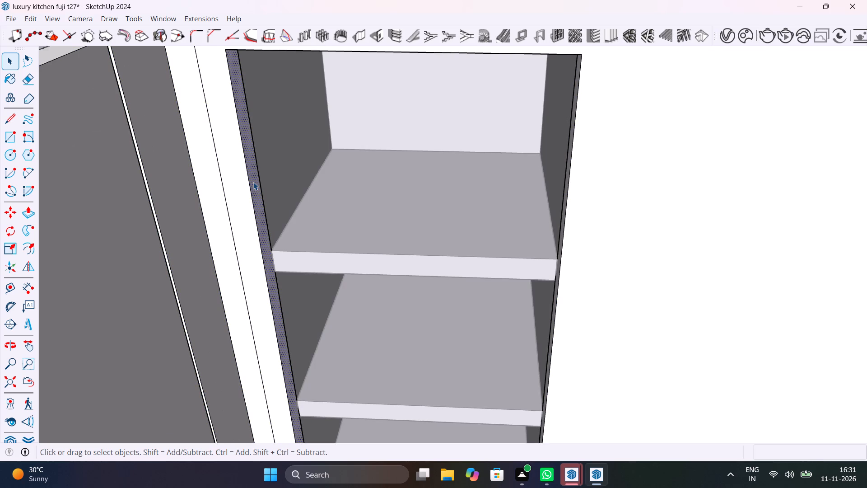
pyautogui.press('p')
pyautogui.click(253, 182)
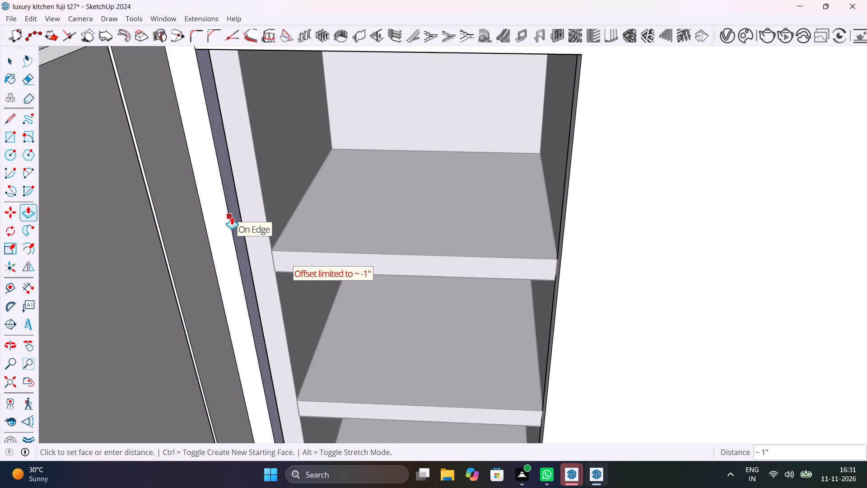
pyautogui.click(232, 217)
pyautogui.press('space')
# Push/pull the cabinet recess's matching inner side wall about 1" outward, flush with the widened shutter opening.
pyautogui.click(278, 199)
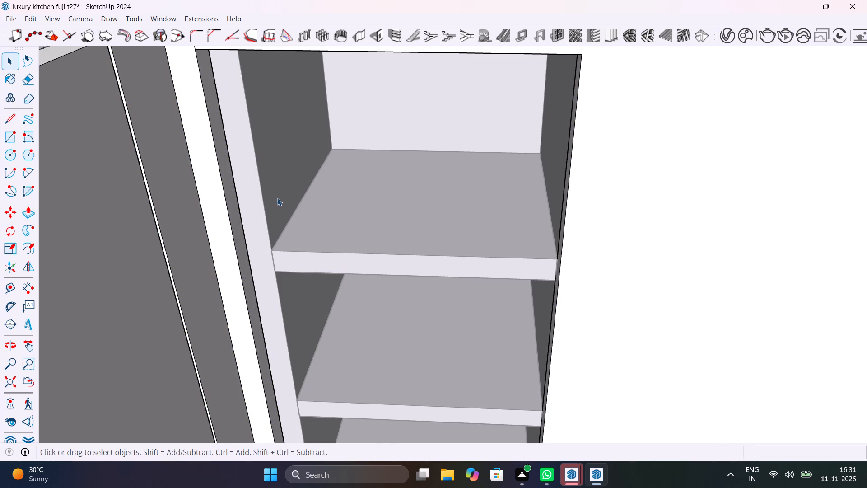
pyautogui.doubleClick(277, 198)
pyautogui.click(277, 198)
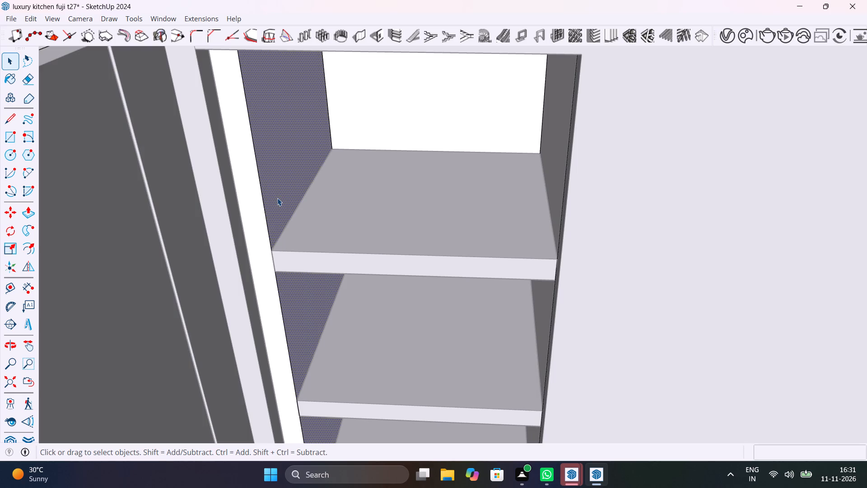
pyautogui.press('p')
pyautogui.click(277, 198)
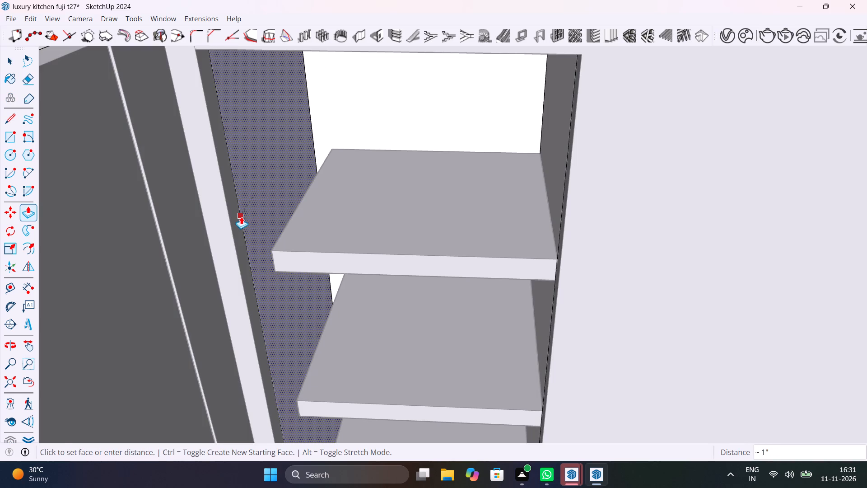
pyautogui.click(241, 217)
pyautogui.scroll(-11, 366, 209)
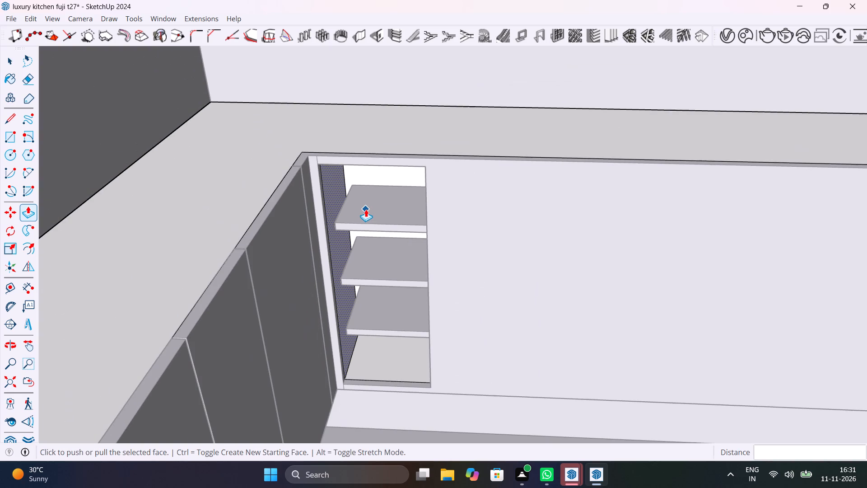
pyautogui.press('space')
pyautogui.click(508, 96)
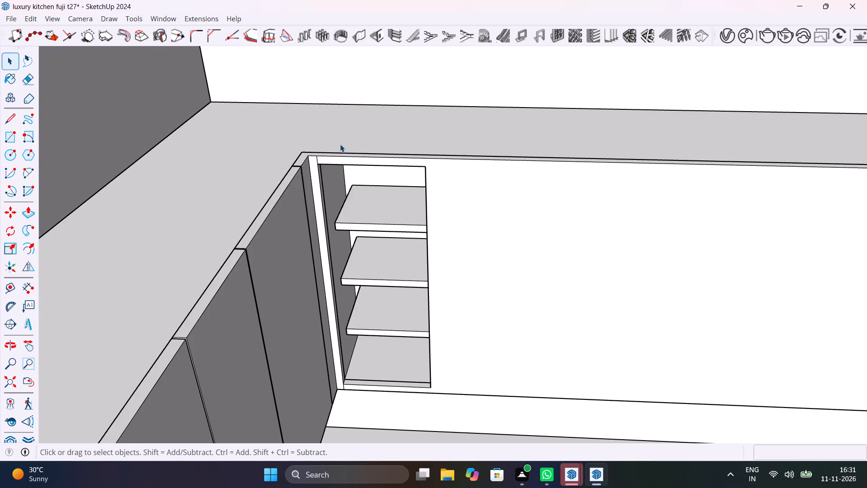
# Delete the leftover short vertical edge on the shutter face above the recess corner.
pyautogui.scroll(10, 339, 142)
pyautogui.scroll(4, 275, 192)
pyautogui.moveTo(273, 198); pyautogui.dragTo(257, 147, button='middle')
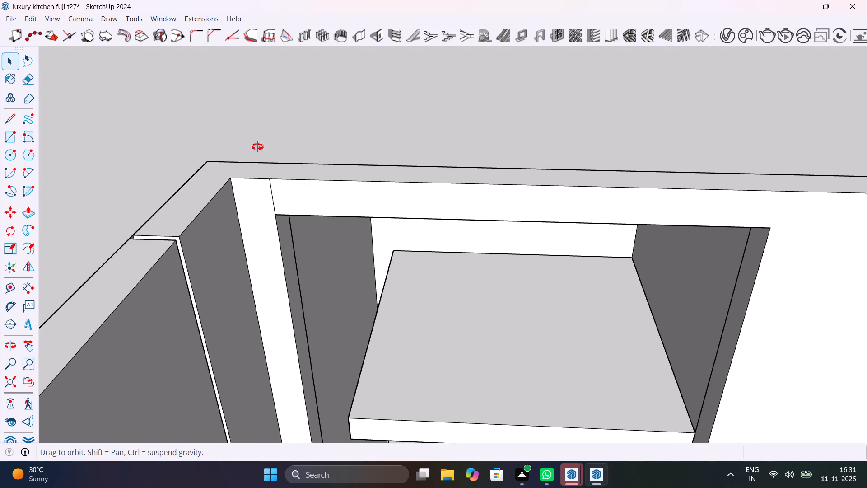
pyautogui.moveTo(257, 147); pyautogui.dragTo(253, 121, button='middle')
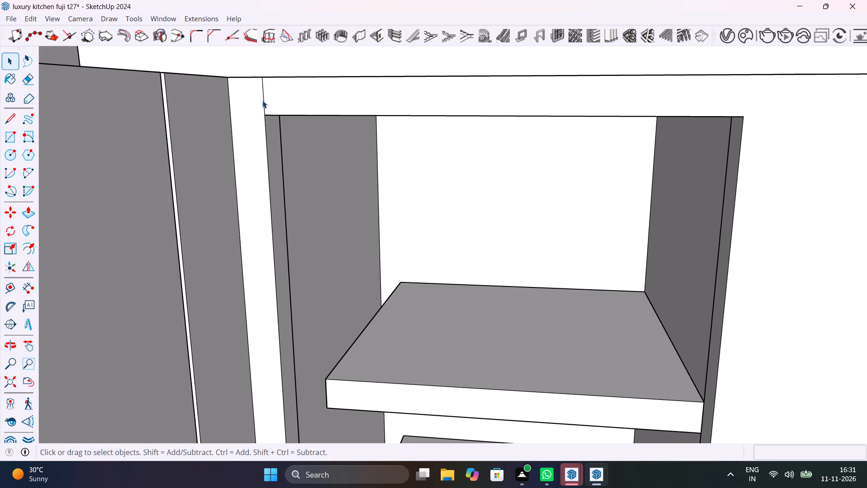
pyautogui.click(263, 99)
pyautogui.tripleClick(263, 99)
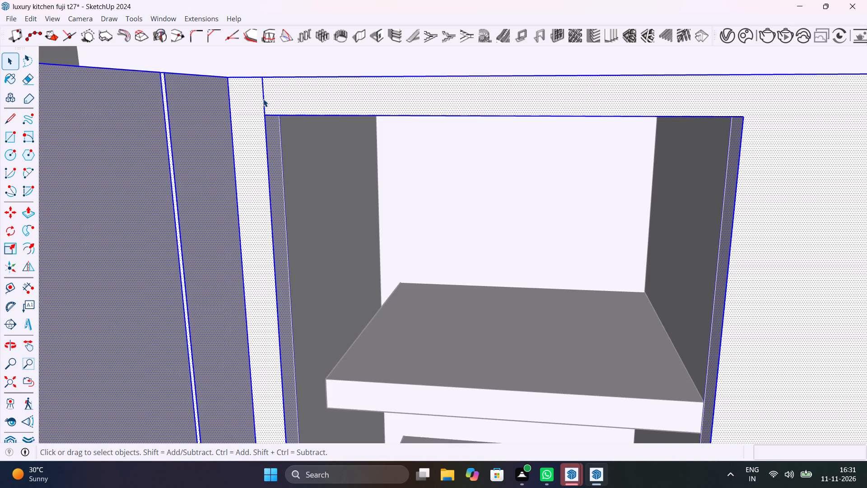
pyautogui.click(263, 99)
pyautogui.click(264, 100)
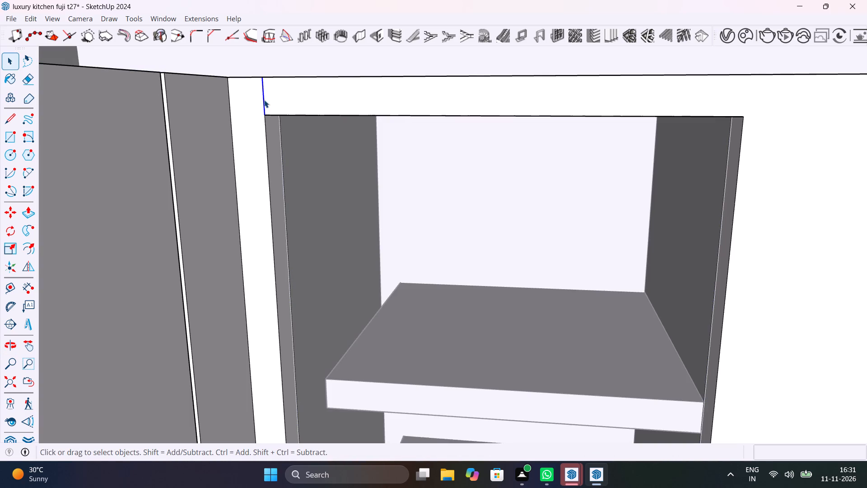
pyautogui.press('Delete')
pyautogui.scroll(-5, 272, 137)
pyautogui.scroll(-20, 329, 219)
pyautogui.scroll(-1, 329, 219)
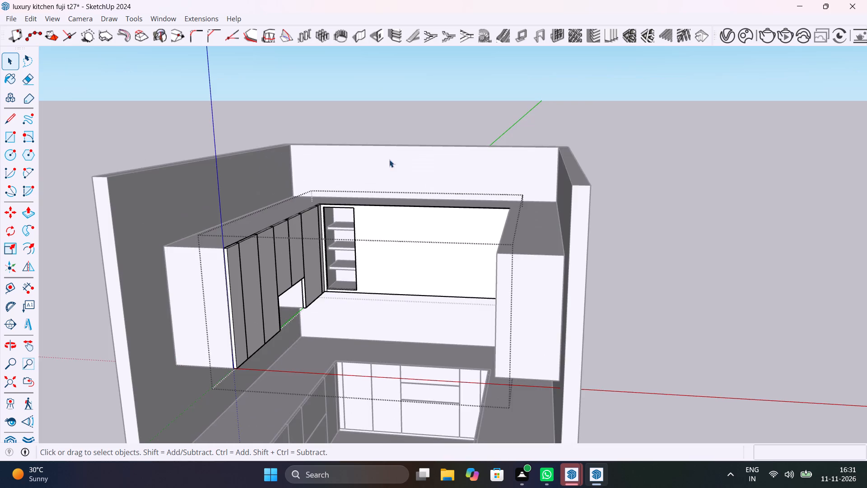
pyautogui.click(428, 125)
# Erase the leftover short vertical edge on the shutter face below the recess corner.
pyautogui.scroll(11, 331, 257)
pyautogui.scroll(5, 327, 306)
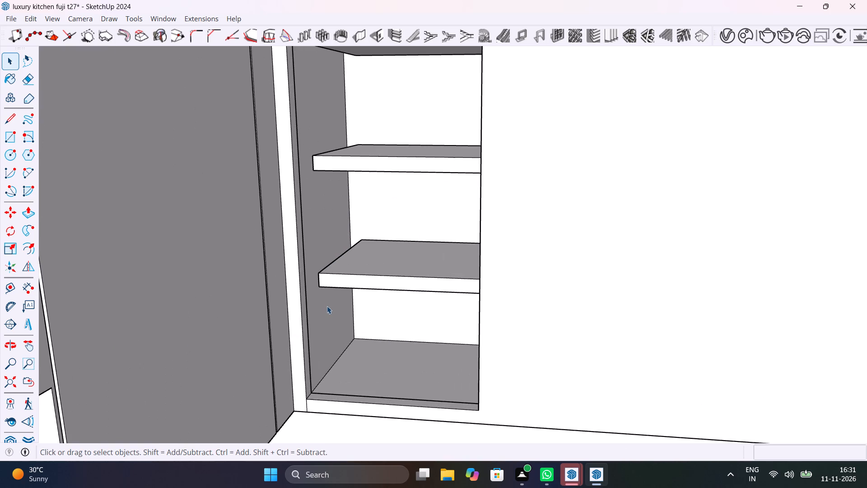
pyautogui.scroll(10, 300, 408)
pyautogui.moveTo(362, 338); pyautogui.dragTo(388, 346, button='middle')
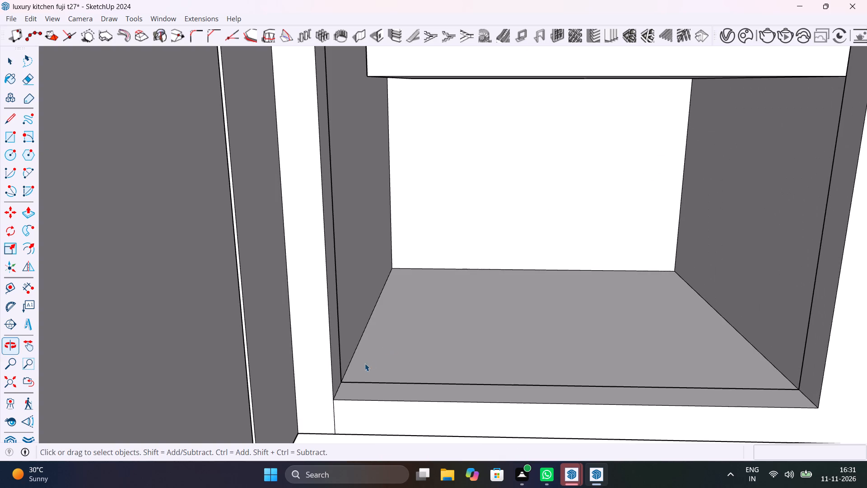
pyautogui.click(323, 420)
pyautogui.doubleClick(323, 420)
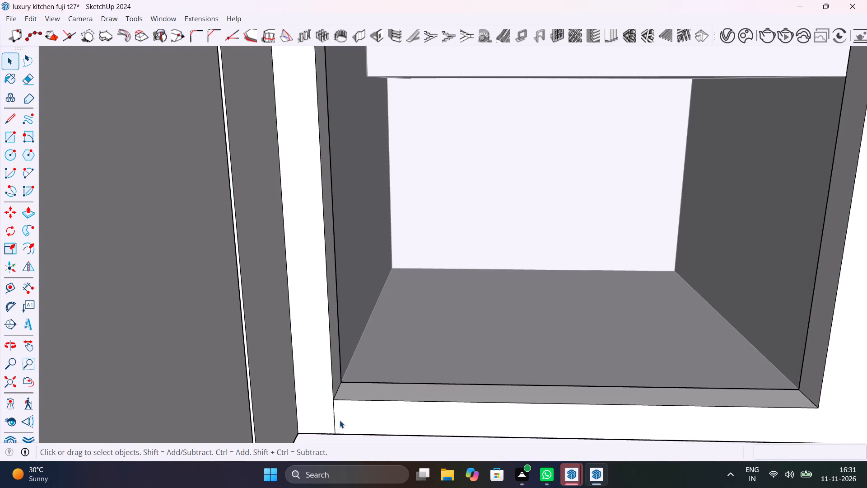
pyautogui.press('e')
pyautogui.moveTo(340, 420); pyautogui.dragTo(333, 418)
pyautogui.press('space')
pyautogui.scroll(-15, 333, 418)
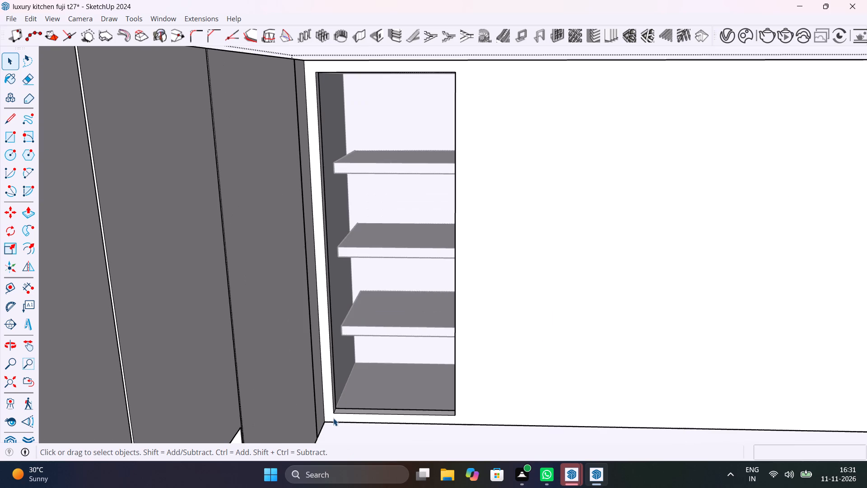
# Push/pull the lowest recess shelf's end face, inside its component, about 1" to meet the widened recess's side wall.
pyautogui.click(436, 383)
pyautogui.click(407, 320)
pyautogui.scroll(-13, 427, 350)
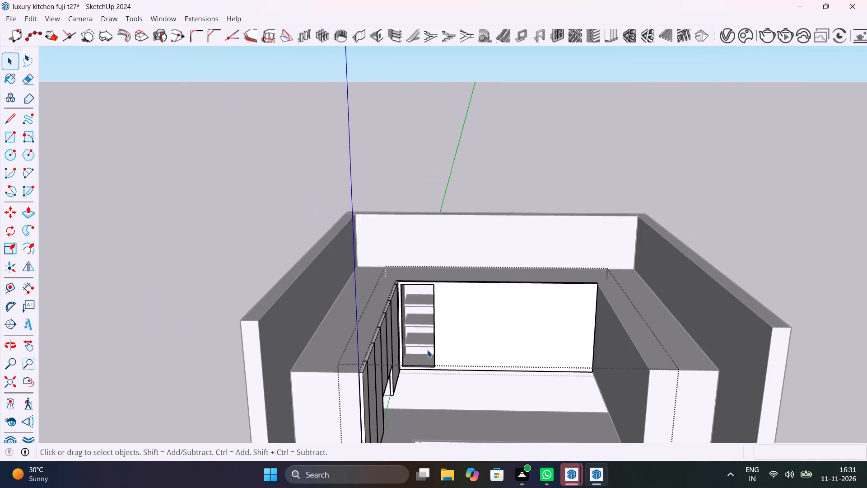
pyautogui.click(491, 160)
pyautogui.scroll(16, 417, 352)
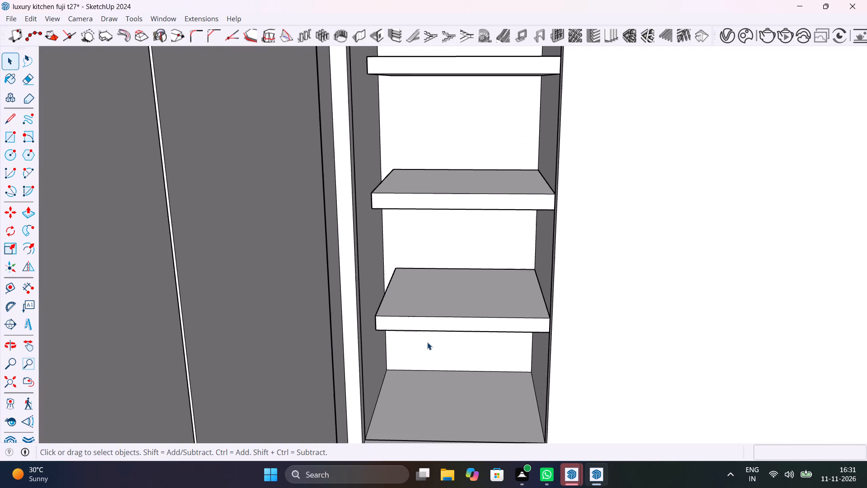
pyautogui.click(425, 322)
pyautogui.doubleClick(425, 322)
pyautogui.moveTo(399, 312); pyautogui.dragTo(461, 312, button='middle')
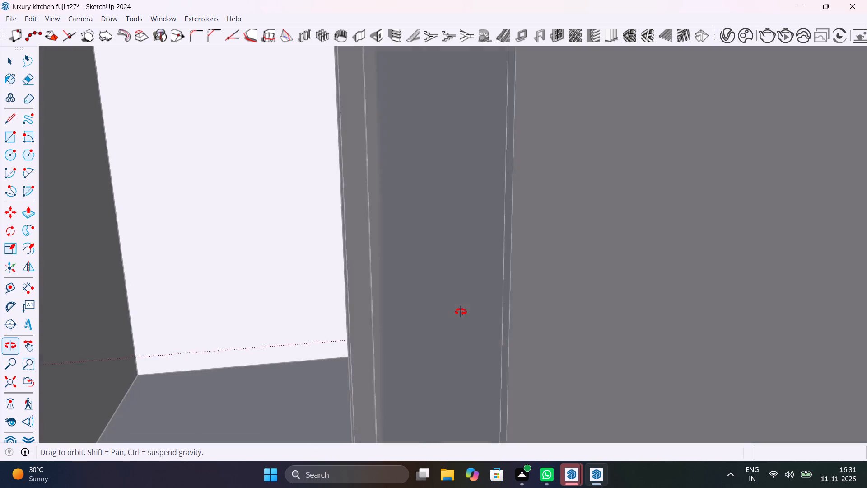
pyautogui.moveTo(461, 312); pyautogui.dragTo(426, 334, button='middle')
pyautogui.scroll(20, 386, 321)
pyautogui.moveTo(396, 346); pyautogui.dragTo(463, 273, button='middle')
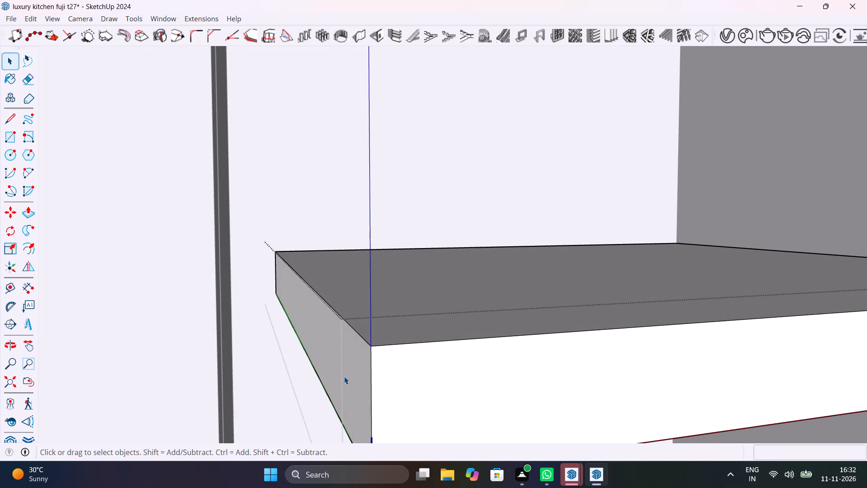
pyautogui.click(344, 376)
pyautogui.press('p')
pyautogui.click(373, 374)
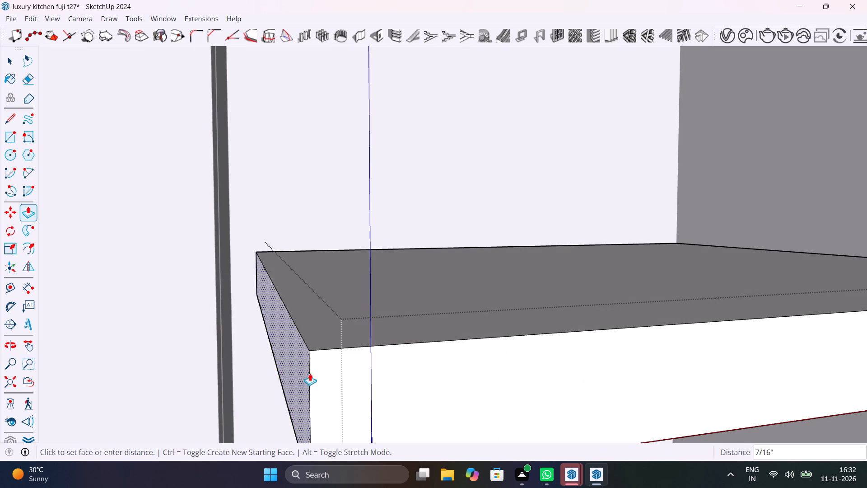
pyautogui.moveTo(309, 373); pyautogui.dragTo(232, 418, button='middle')
pyautogui.scroll(1, 228, 409)
pyautogui.click(242, 319)
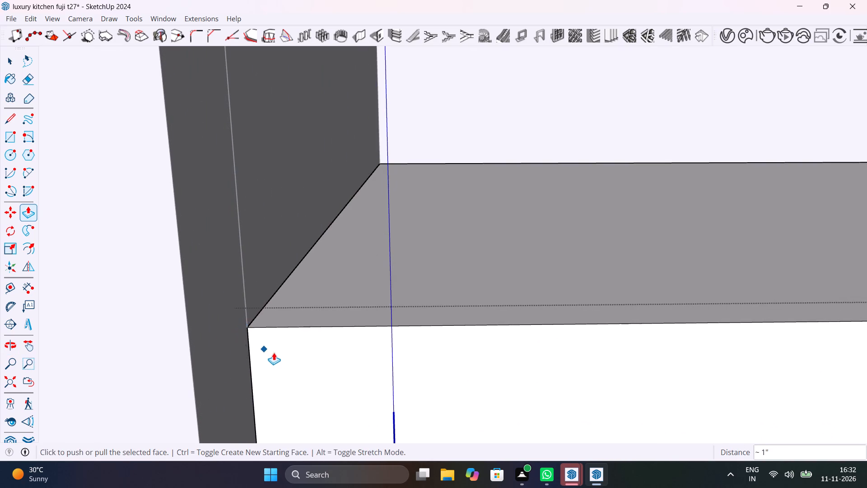
pyautogui.scroll(-20, 284, 353)
pyautogui.scroll(-20, 284, 353)
pyautogui.scroll(-2, 284, 353)
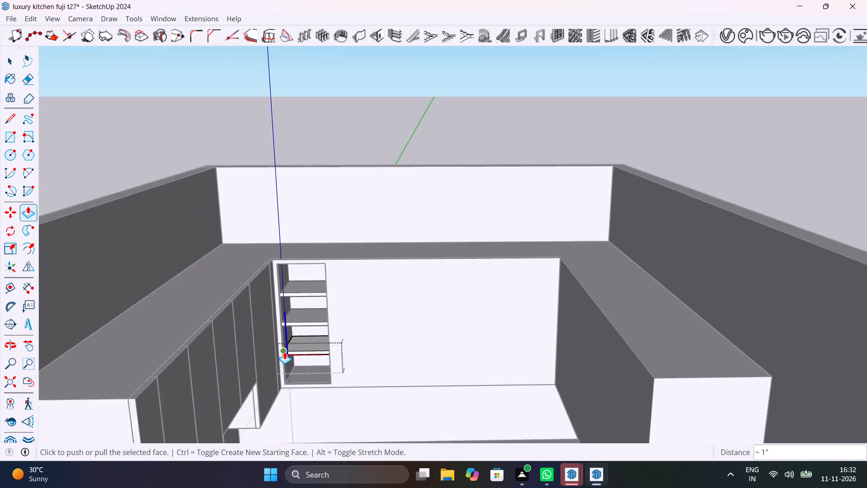
pyautogui.scroll(-4, 284, 352)
pyautogui.press('space')
pyautogui.click(538, 229)
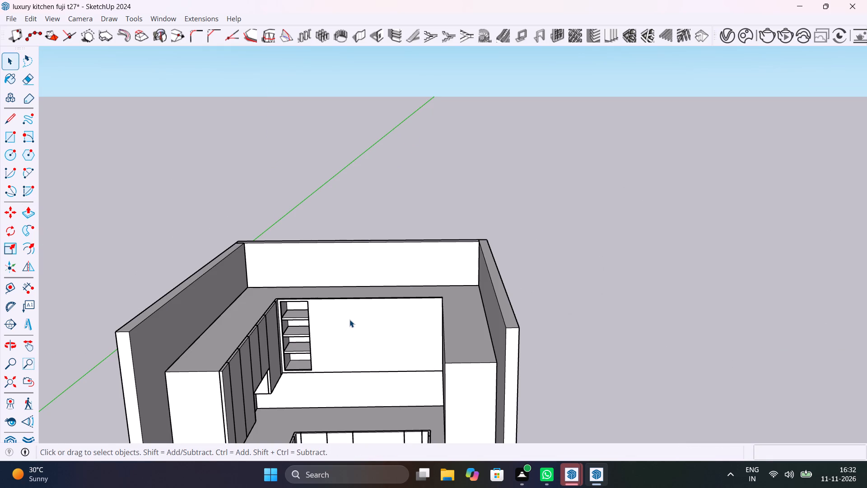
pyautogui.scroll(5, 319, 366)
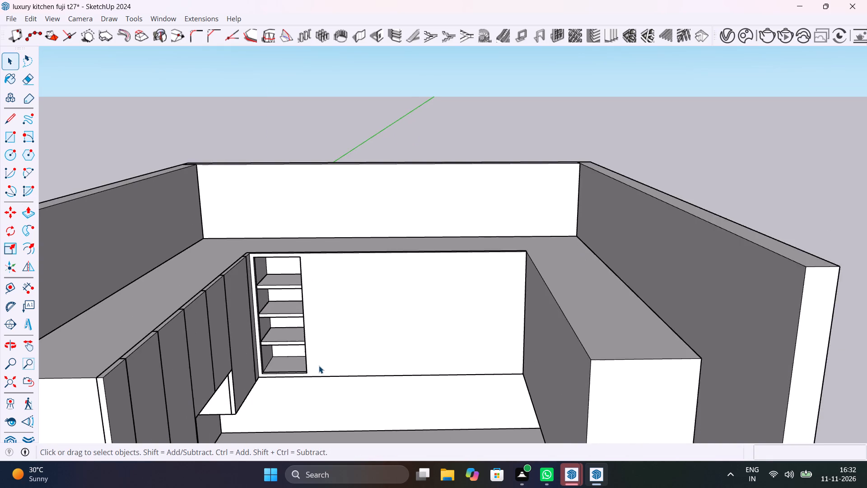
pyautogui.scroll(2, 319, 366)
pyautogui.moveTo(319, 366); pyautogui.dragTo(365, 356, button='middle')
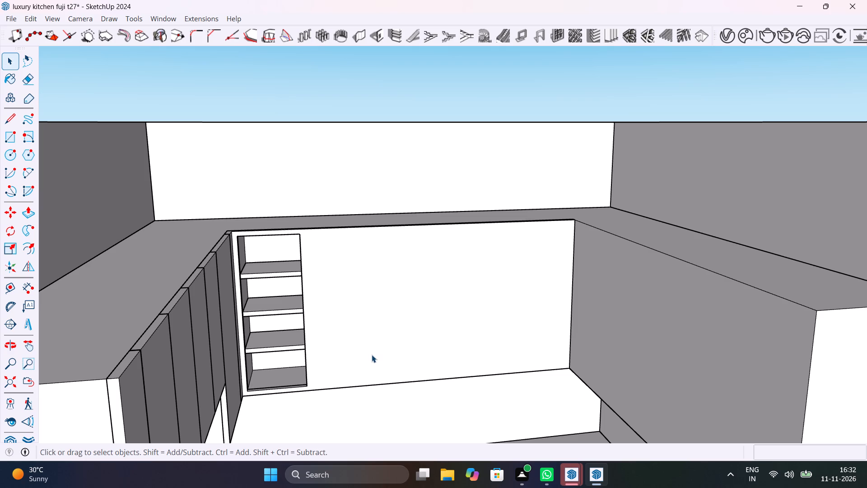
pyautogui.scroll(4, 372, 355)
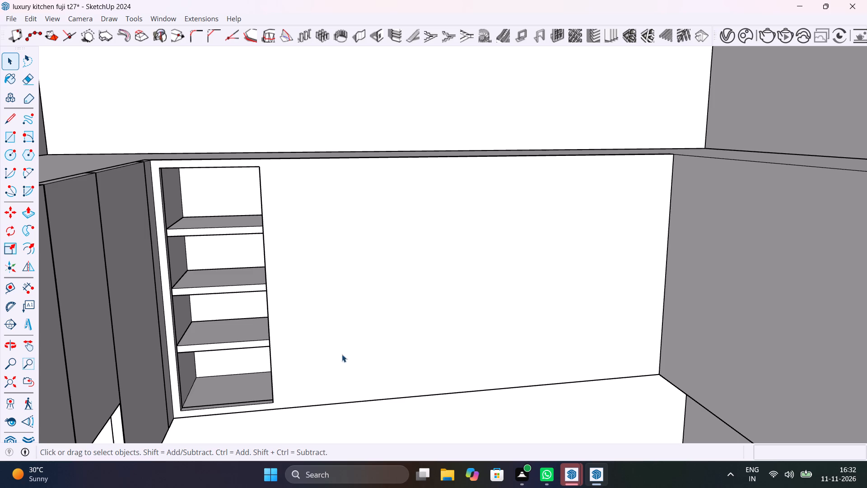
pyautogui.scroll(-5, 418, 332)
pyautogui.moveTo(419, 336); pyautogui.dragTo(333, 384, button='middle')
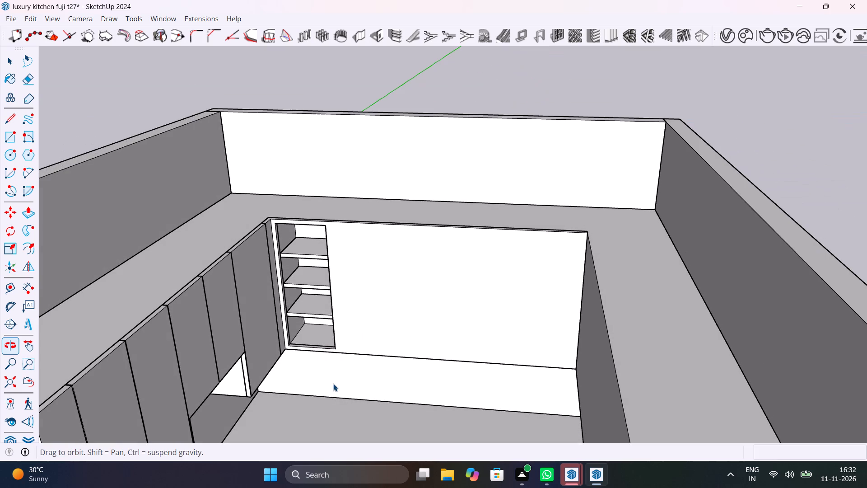
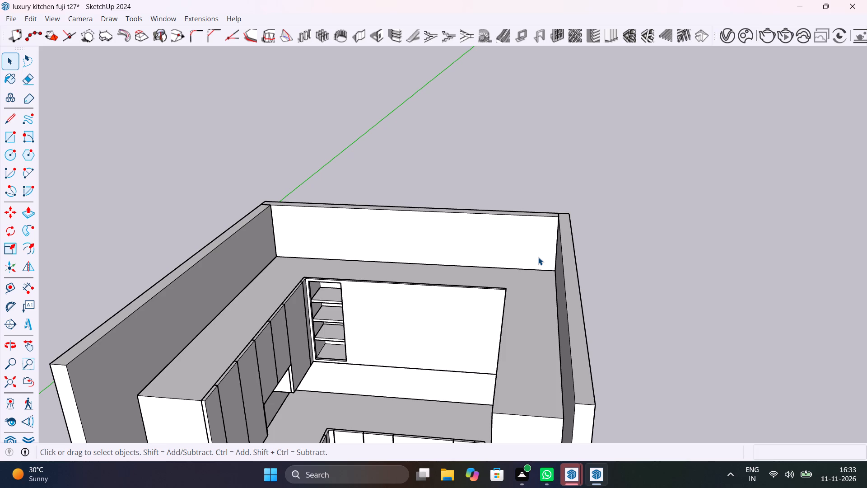
# Copy the back run shutter face's end edge, on the recess side, about 1' 2 5/8" across to just past the shelf recess.
pyautogui.scroll(8, 349, 351)
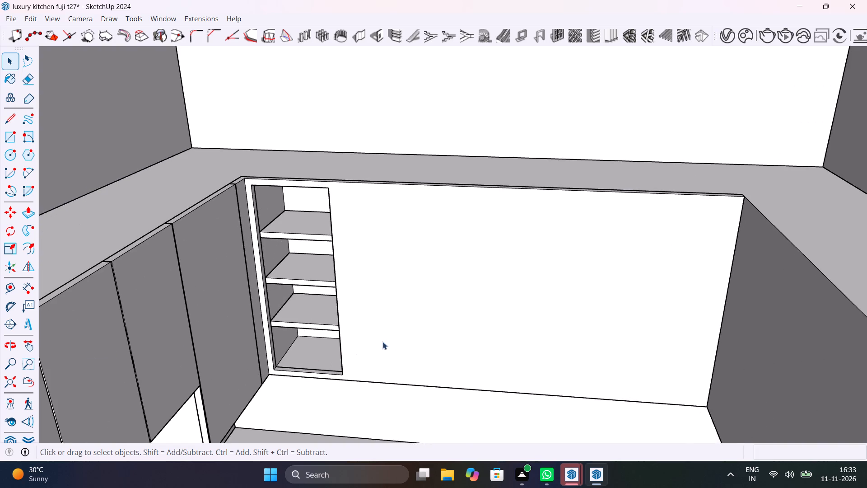
pyautogui.moveTo(383, 340); pyautogui.dragTo(382, 317, button='middle')
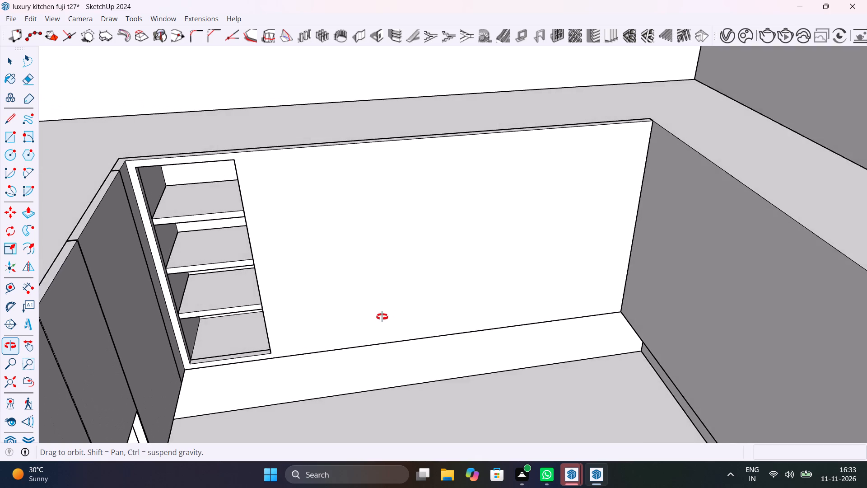
pyautogui.moveTo(382, 317); pyautogui.dragTo(422, 353, button='middle')
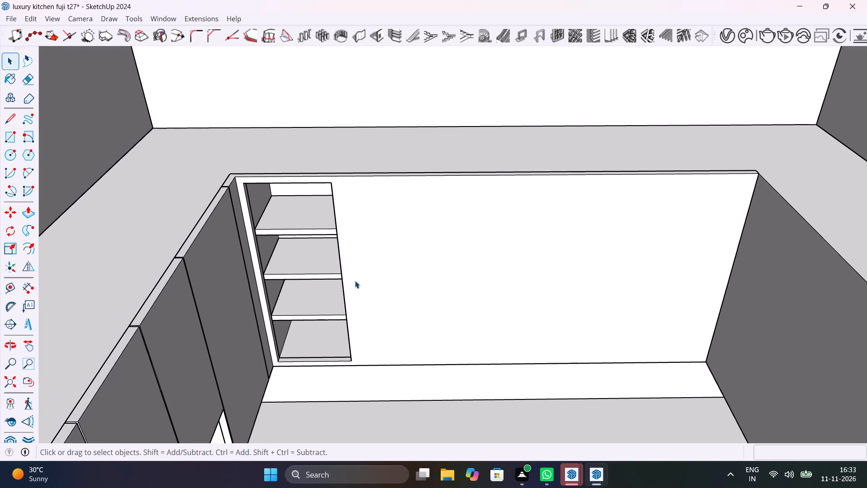
pyautogui.scroll(4, 343, 242)
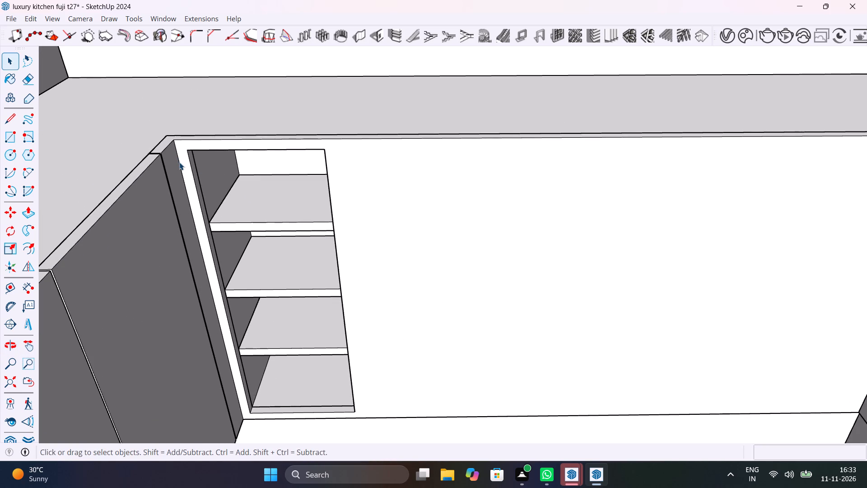
pyautogui.click(179, 162)
pyautogui.doubleClick(179, 162)
pyautogui.click(179, 162)
pyautogui.click(179, 162)
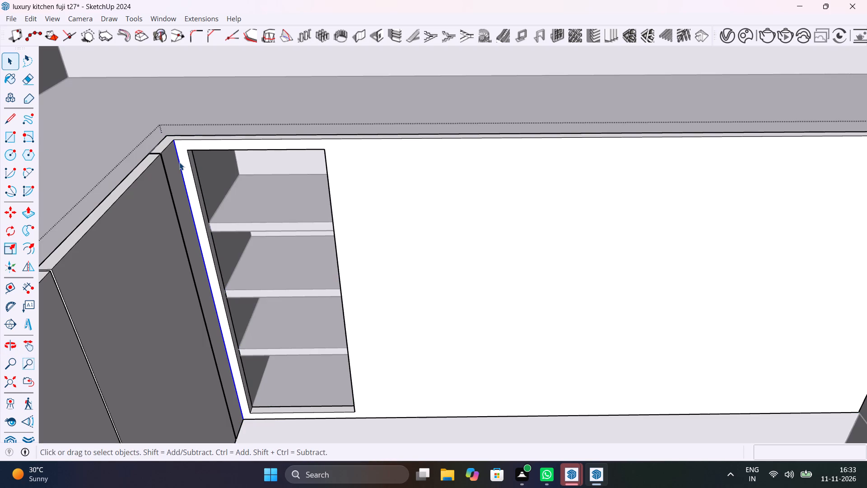
pyautogui.press('m')
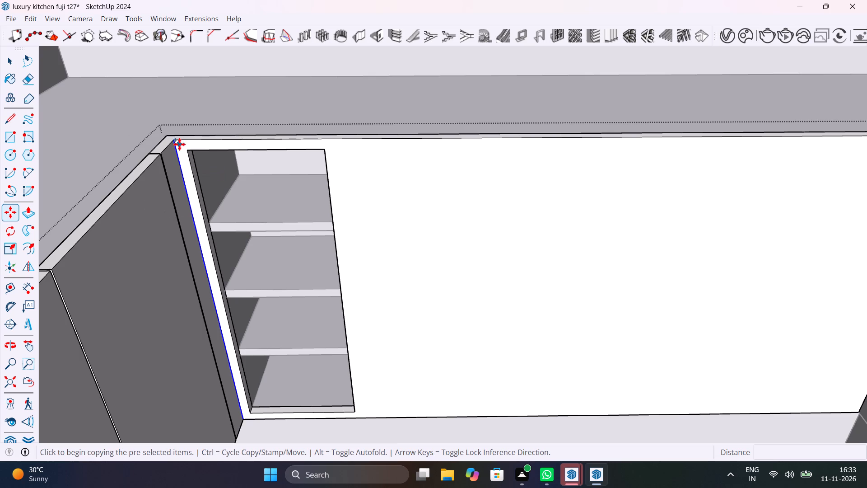
pyautogui.click(176, 142)
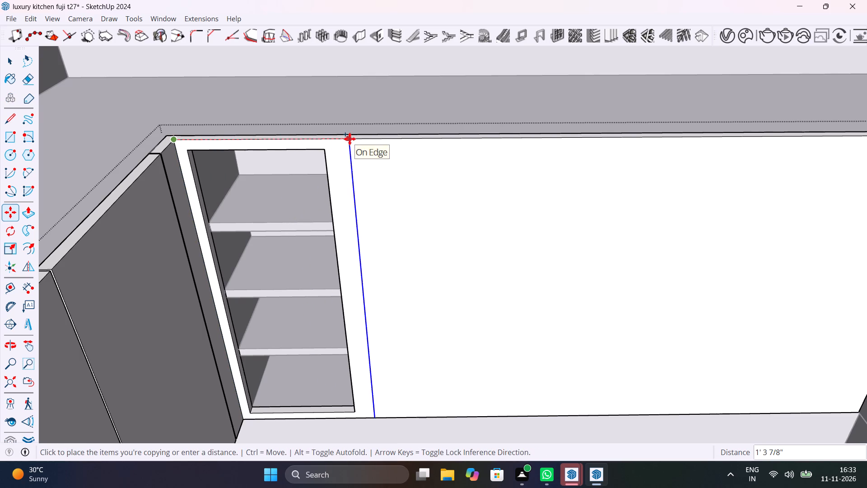
pyautogui.click(335, 140)
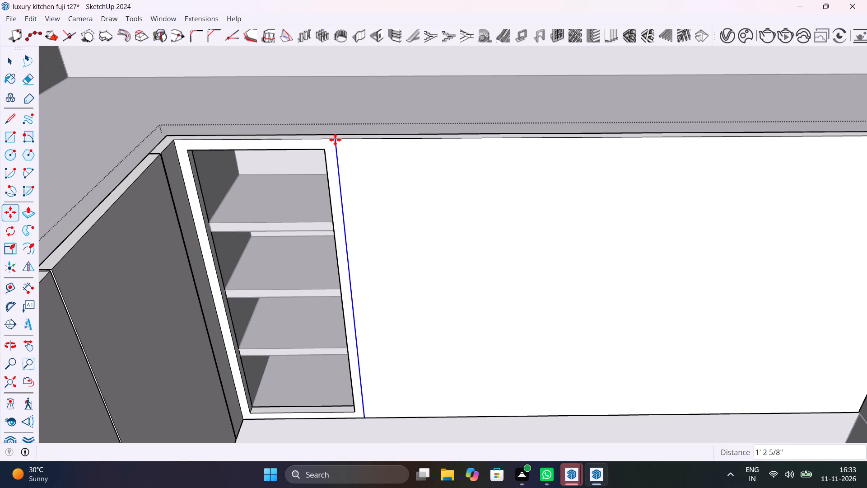
# Copy the new vertical edge 4 mm further away from the recess to outline a shutter gap.
pyautogui.click(335, 141)
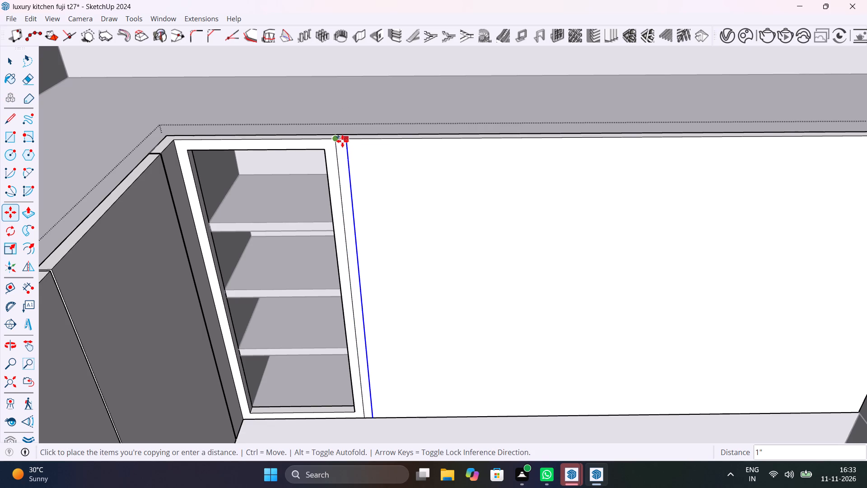
pyautogui.scroll(11, 342, 141)
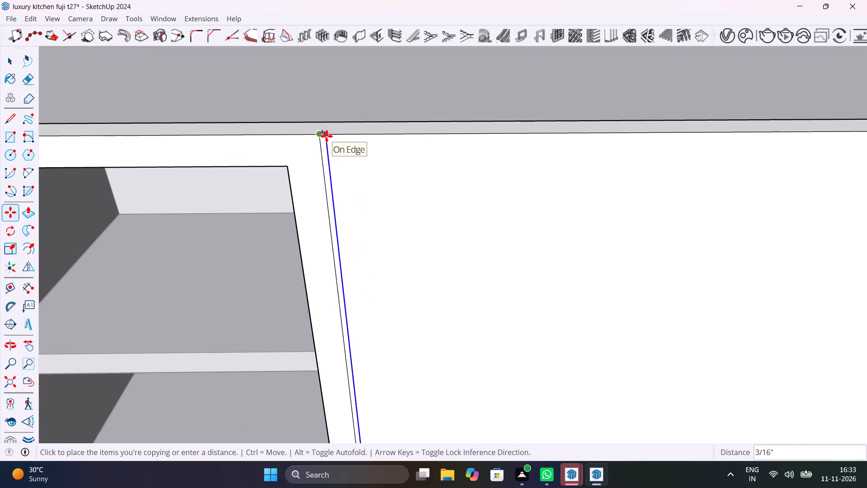
pyautogui.write('4mm')
pyautogui.press('Return')
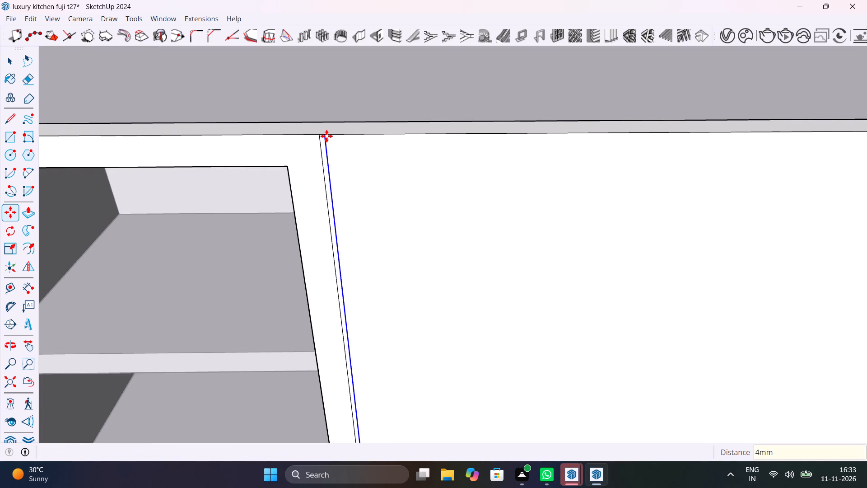
pyautogui.press('space')
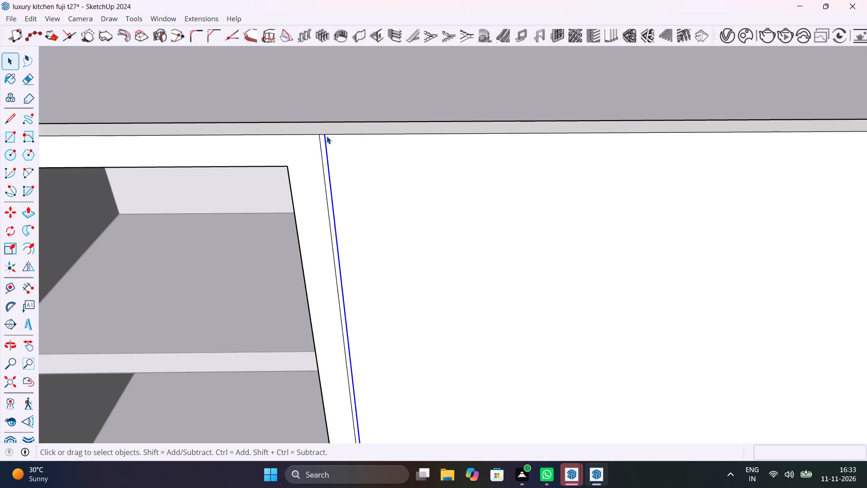
# Place a vertical guide 1' from the gap's outer edge on the back run's shutter face.
pyautogui.write('t')
pyautogui.click(333, 220)
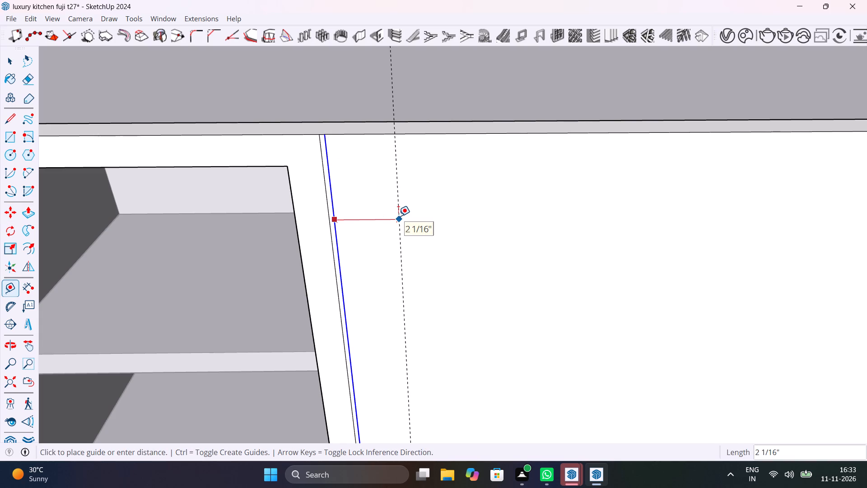
pyautogui.scroll(-12, 398, 216)
pyautogui.write("1'")
pyautogui.press('Return')
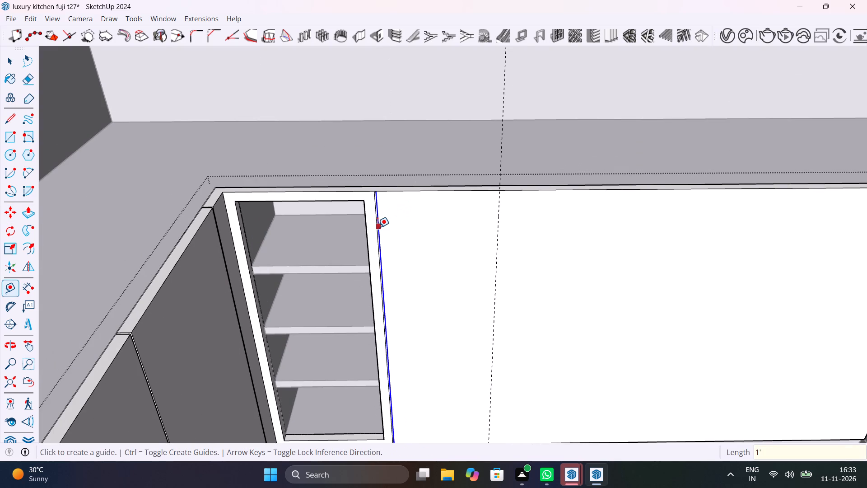
pyautogui.press('space')
# Copy the pair of gap edges about 1' 3/16" along the back shutter face to start at the vertical guide.
pyautogui.scroll(11, 370, 208)
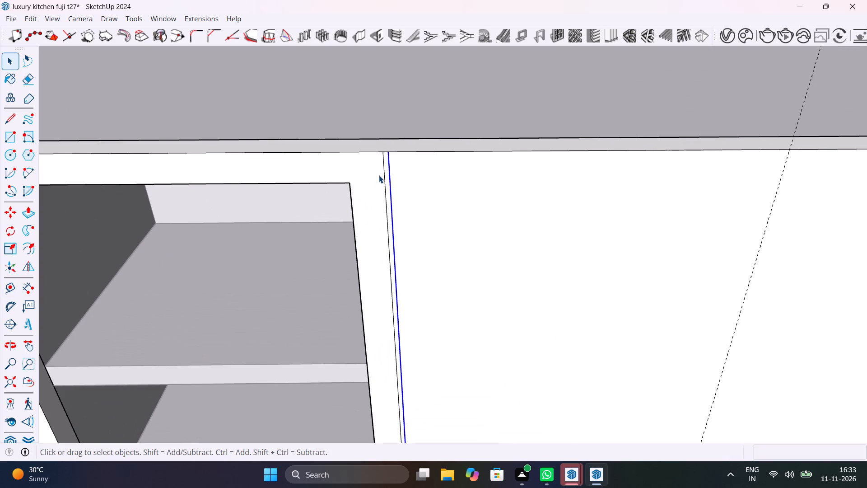
pyautogui.keyDown('shift'); pyautogui.click(382, 165); pyautogui.keyUp('shift')
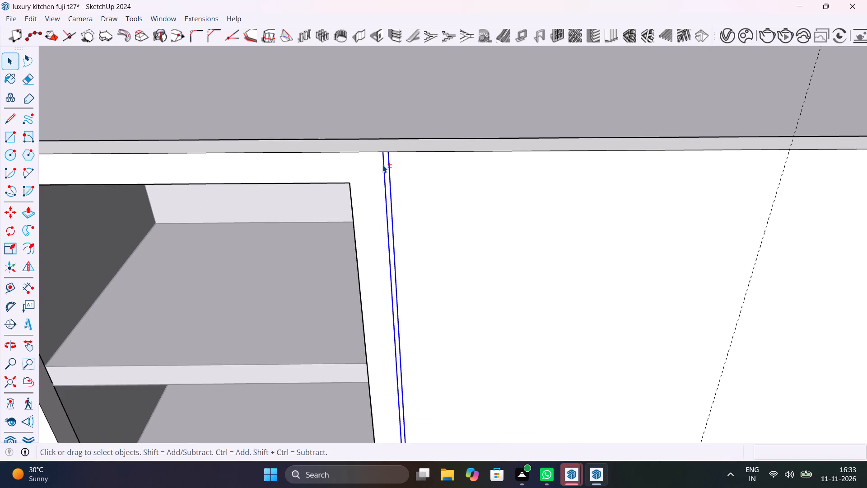
pyautogui.press('m')
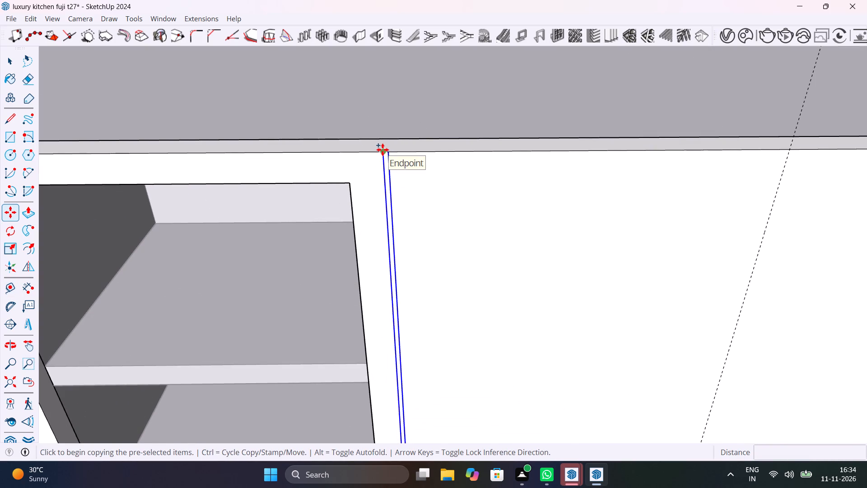
pyautogui.click(382, 150)
pyautogui.scroll(-5, 639, 152)
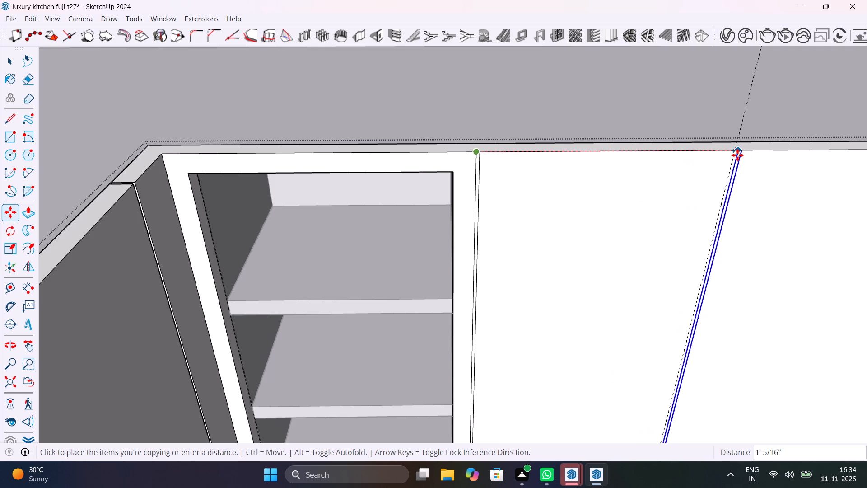
pyautogui.scroll(9, 737, 155)
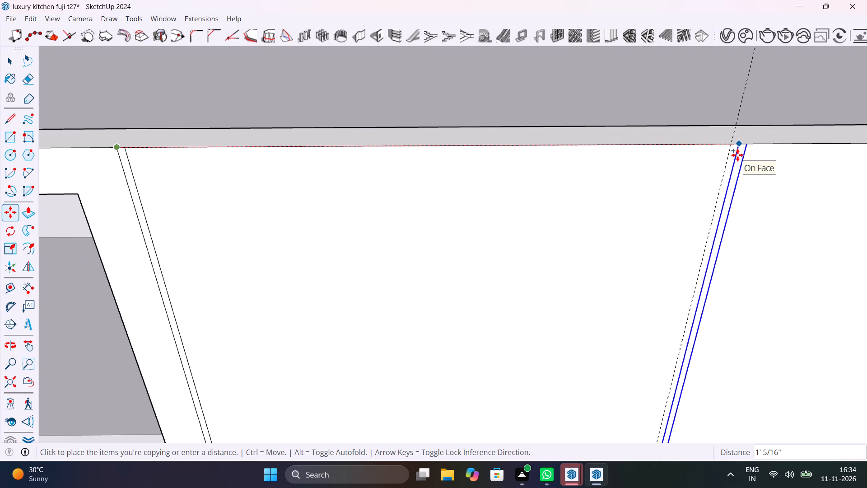
pyautogui.scroll(5, 737, 155)
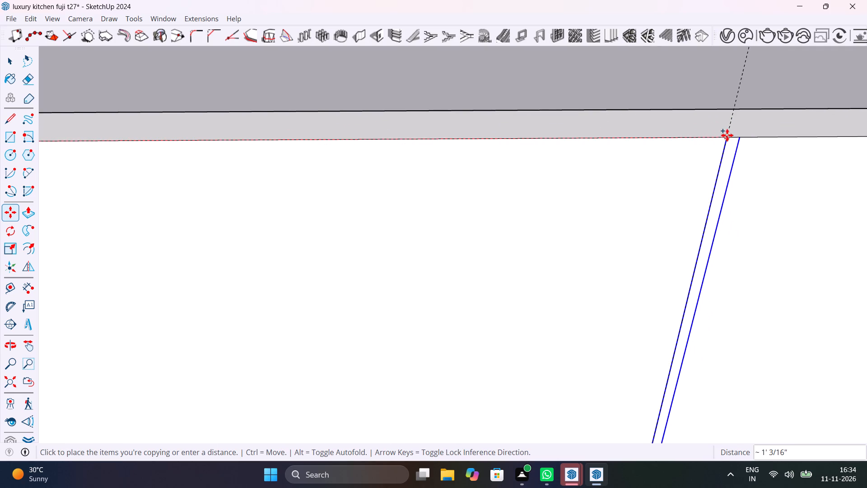
pyautogui.click(727, 135)
# Push/pull both narrow gap strips on the back shutter face 1" inward to form grooves between the shutters.
pyautogui.scroll(-14, 592, 196)
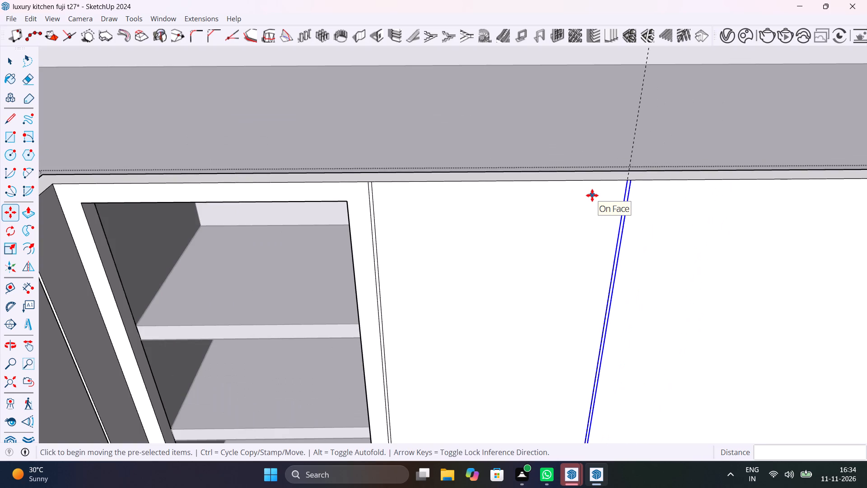
pyautogui.moveTo(592, 200); pyautogui.dragTo(510, 185, button='middle')
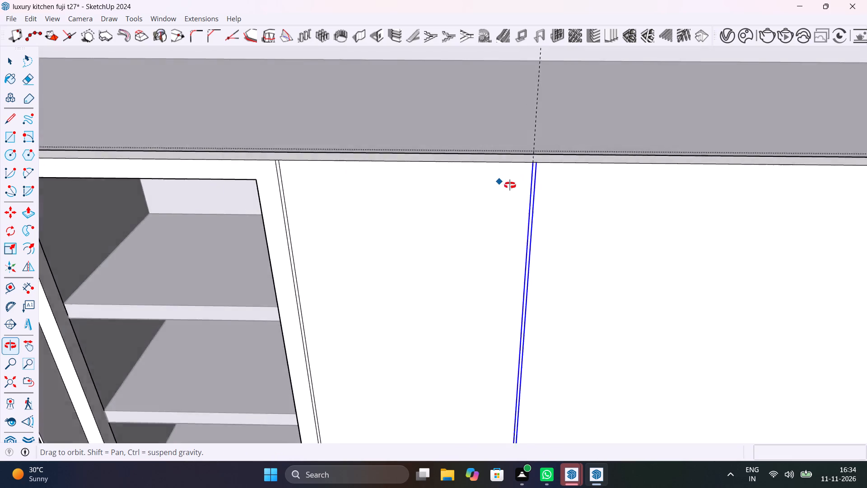
pyautogui.moveTo(510, 185); pyautogui.dragTo(517, 188, button='middle')
pyautogui.press('space')
pyautogui.scroll(14, 289, 189)
pyautogui.press('p')
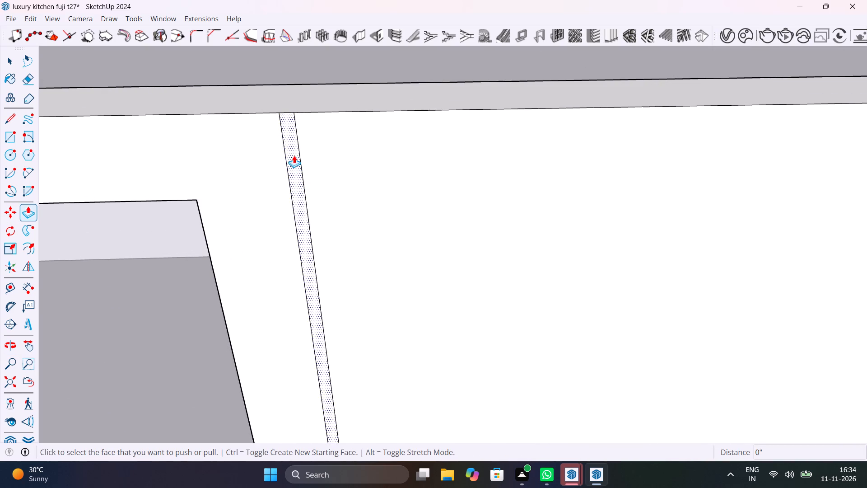
pyautogui.click(292, 150)
pyautogui.click(290, 70)
pyautogui.scroll(-11, 366, 94)
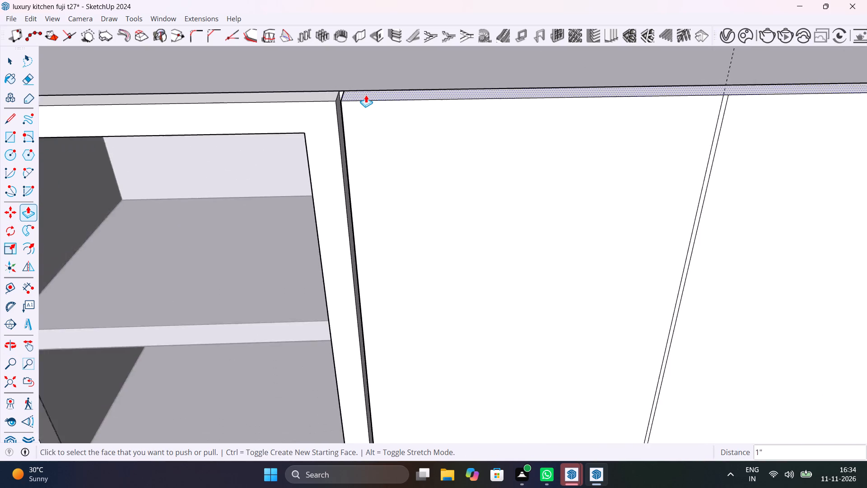
pyautogui.scroll(-5, 366, 95)
pyautogui.scroll(13, 593, 103)
pyautogui.doubleClick(593, 104)
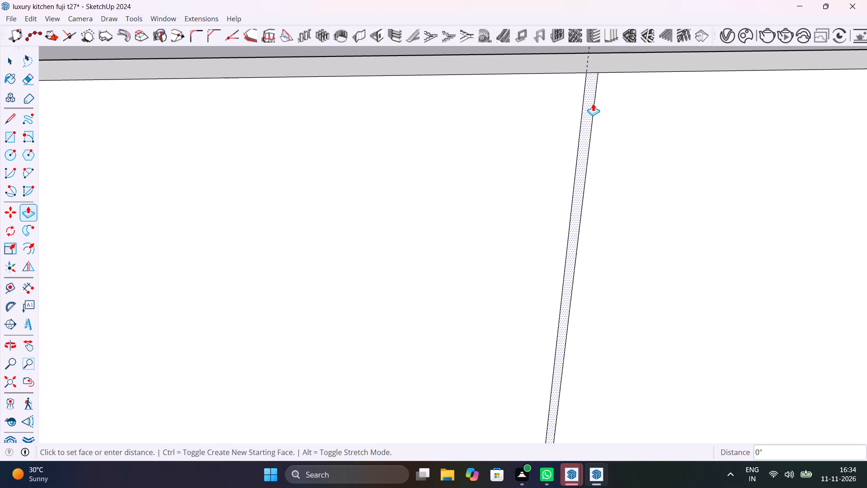
pyautogui.scroll(-20, 593, 103)
pyautogui.scroll(-4, 593, 103)
pyautogui.press('space')
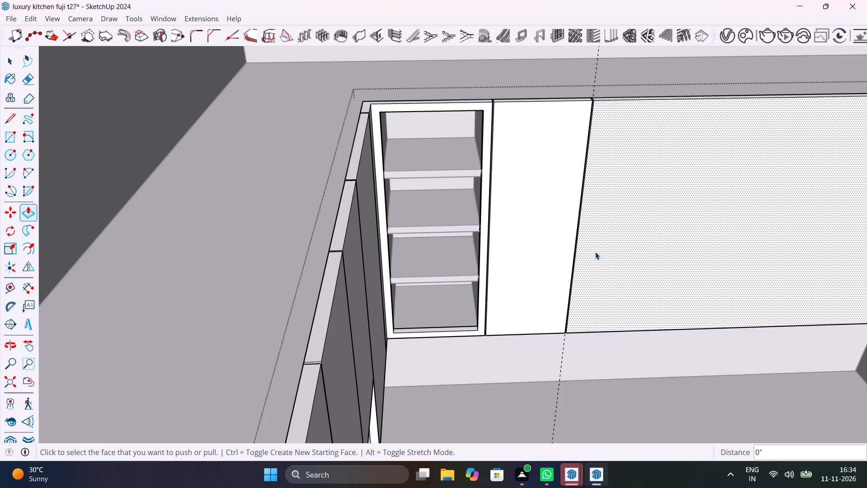
# Place a vertical guide 2' from the second groove's edge on the remaining wide shutter face.
pyautogui.moveTo(595, 252); pyautogui.dragTo(317, 240, button='middle')
pyautogui.scroll(-9, 317, 240)
pyautogui.scroll(11, 314, 211)
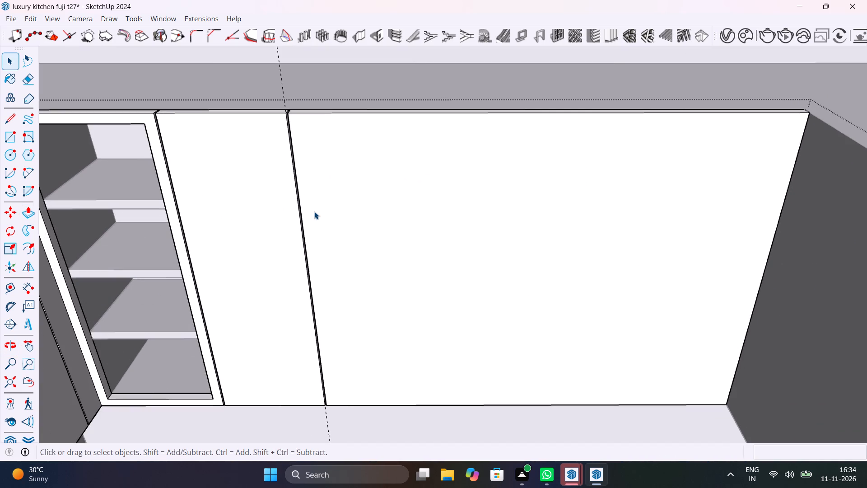
pyautogui.press('t')
pyautogui.click(307, 243)
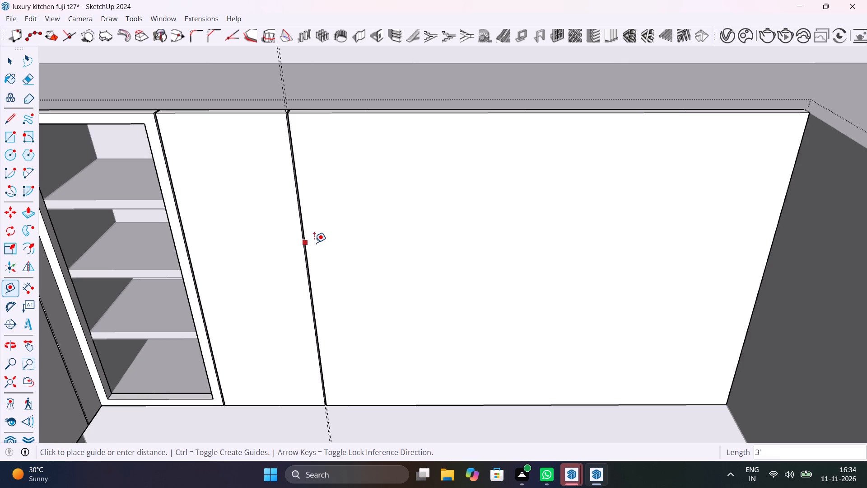
pyautogui.write("2'")
pyautogui.press('Return')
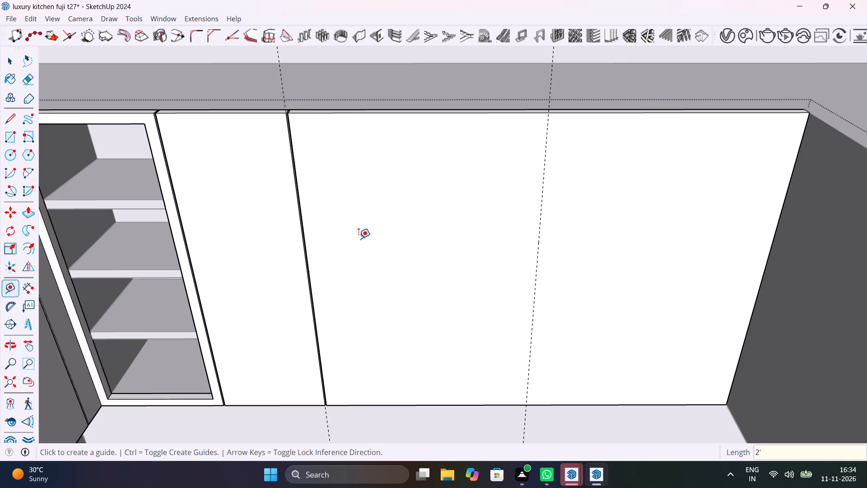
# Copy the wide shutter face's far end edge, at the corner with the adjoining cabinet run, 14 mm inward.
pyautogui.scroll(-4, 359, 239)
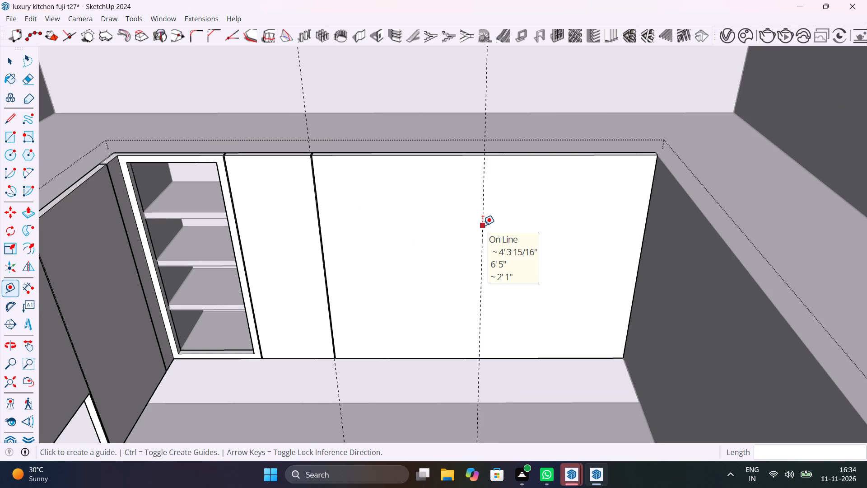
pyautogui.moveTo(482, 225); pyautogui.dragTo(497, 209, button='middle')
pyautogui.press('space')
pyautogui.click(561, 115)
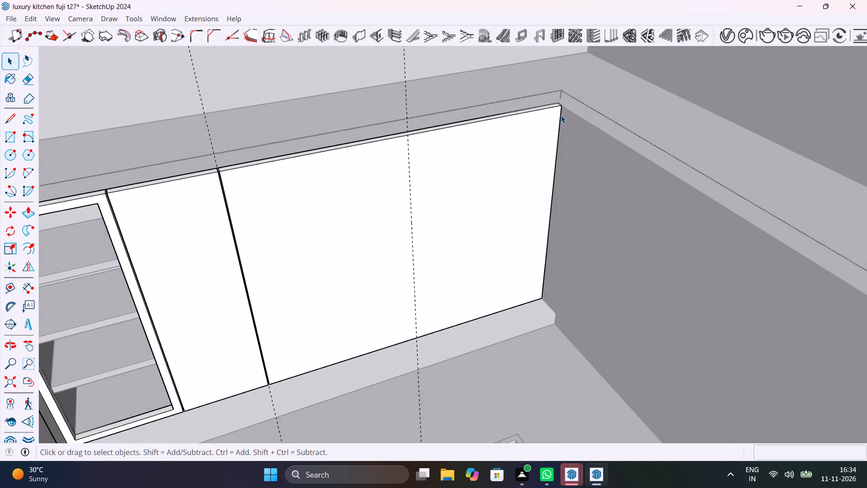
pyautogui.press('m')
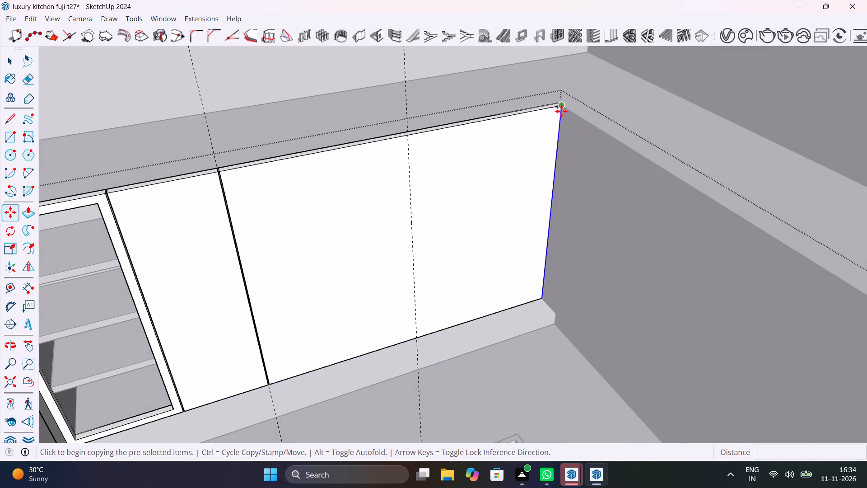
pyautogui.click(561, 111)
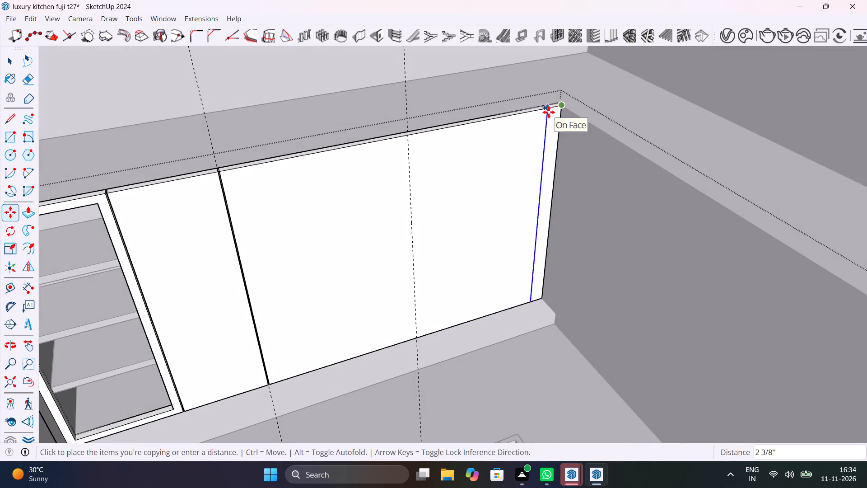
pyautogui.write('14')
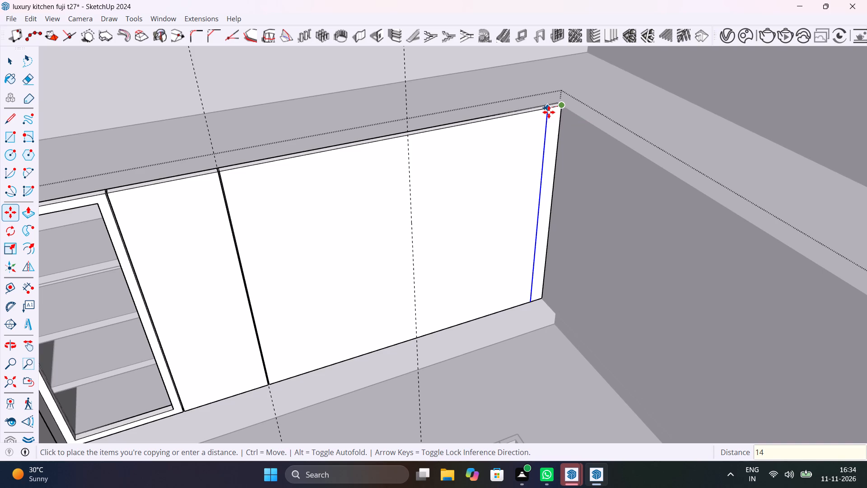
pyautogui.write('mm')
pyautogui.press('Return')
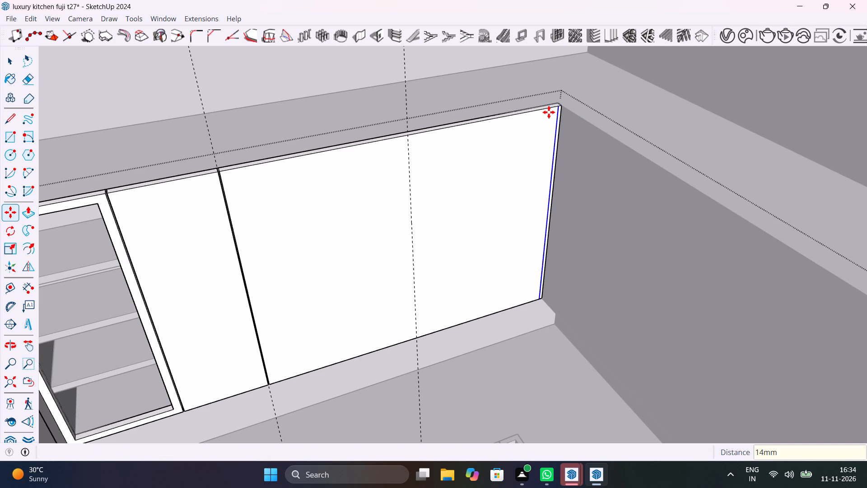
# Undo the 14 mm edge copy and copy the wide shutter face's far end edge 4" inward instead.
pyautogui.hotkey('ctrl', 'z')
pyautogui.scroll(6, 549, 112)
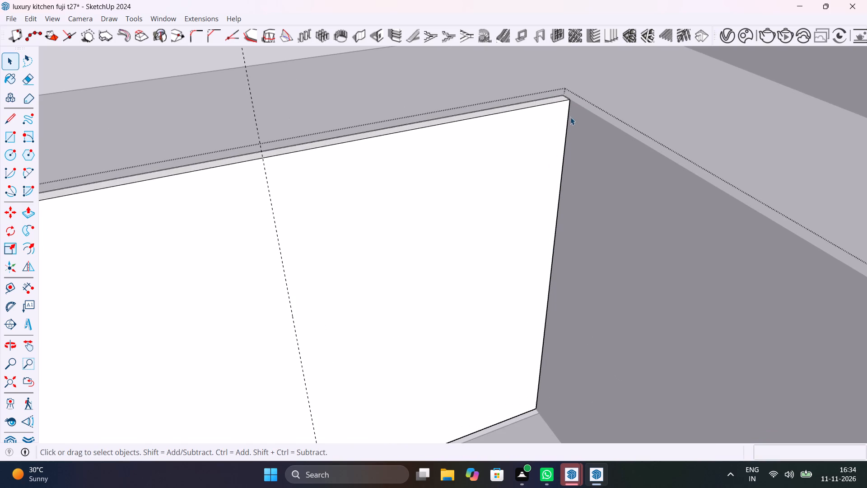
pyautogui.click(569, 125)
pyautogui.press('m')
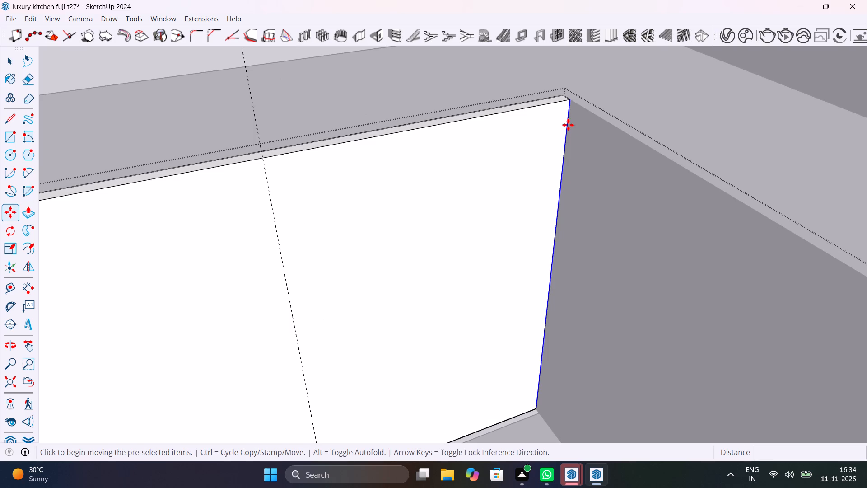
pyautogui.click(569, 101)
pyautogui.write('4"')
pyautogui.press('Return')
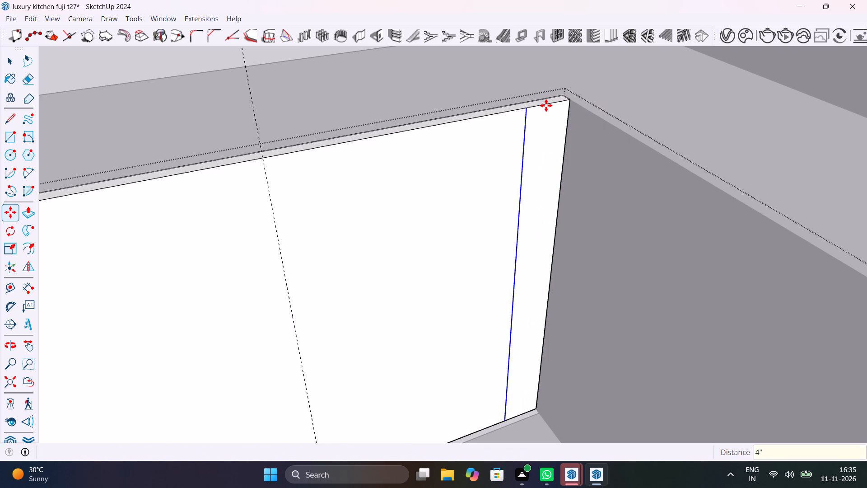
# Copy the same far end edge 1" inward to mark a narrow strip beside the adjoining cabinet run.
pyautogui.moveTo(550, 154); pyautogui.dragTo(461, 155, button='middle')
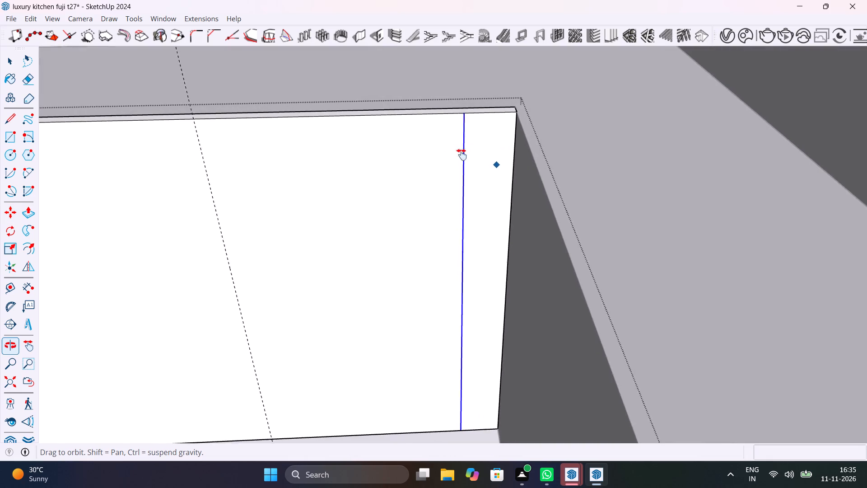
pyautogui.moveTo(461, 155); pyautogui.dragTo(615, 216, button='middle')
pyautogui.press('space')
pyautogui.scroll(3, 679, 193)
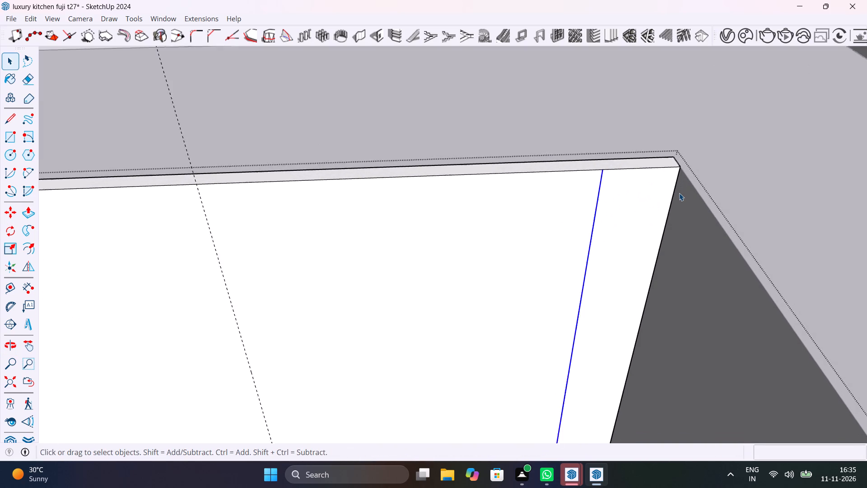
pyautogui.scroll(6, 679, 193)
pyautogui.click(676, 176)
pyautogui.press('m')
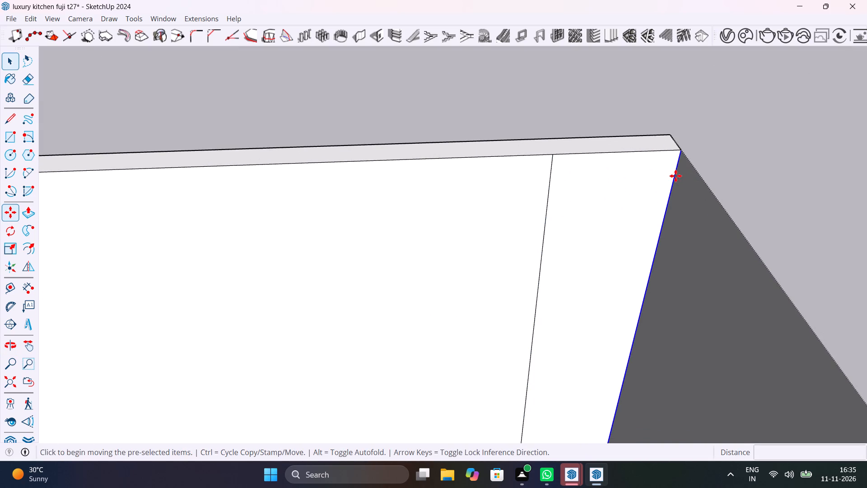
pyautogui.click(680, 153)
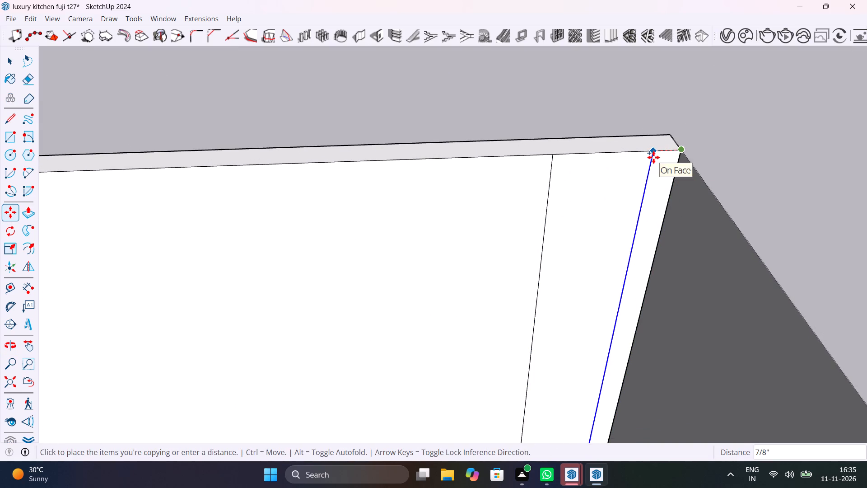
pyautogui.write('1"')
pyautogui.press('Return')
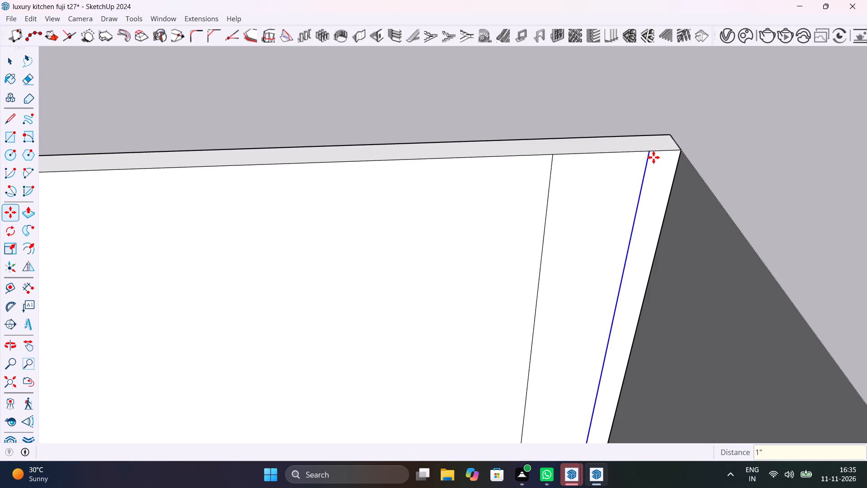
# Push/pull the 1" end strip about 6' 9/16" along the adjoining overhead cabinet run to its free end, forming its shutter panel.
pyautogui.scroll(-18, 653, 157)
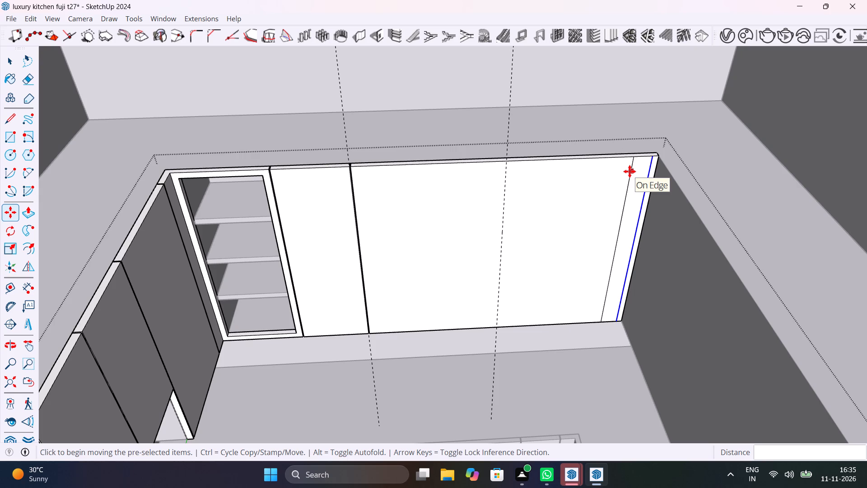
pyautogui.scroll(10, 629, 171)
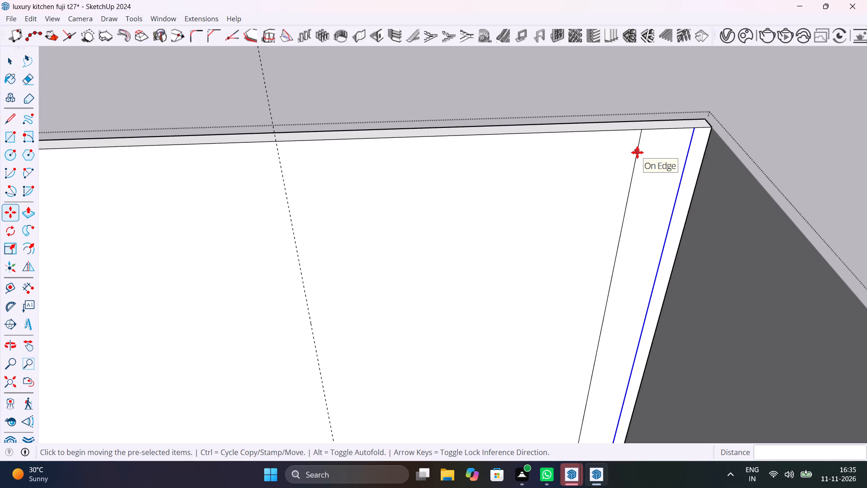
pyautogui.press('space')
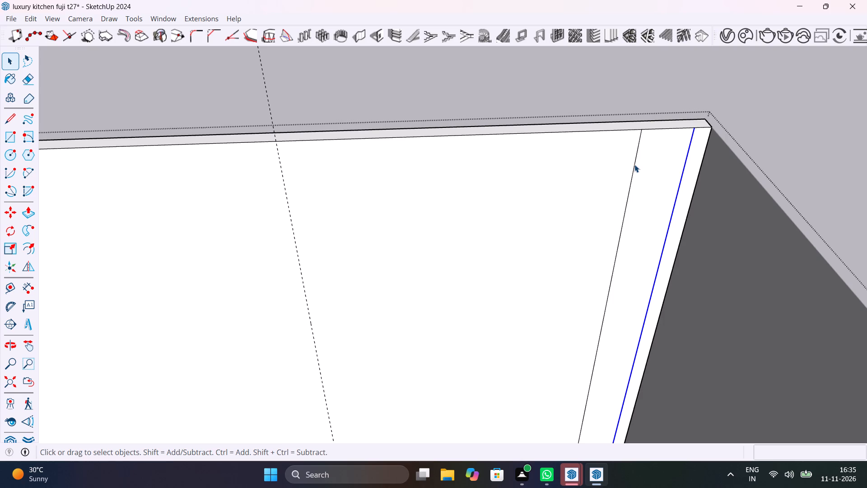
pyautogui.scroll(-10, 634, 164)
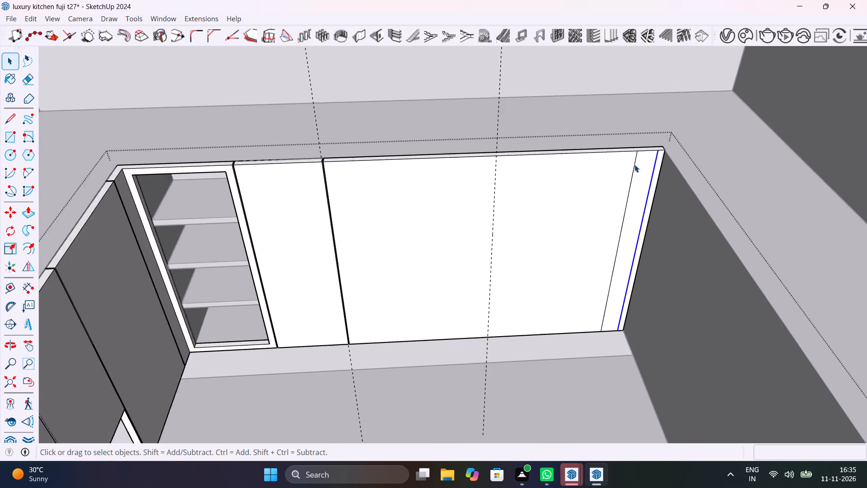
pyautogui.scroll(-3, 634, 164)
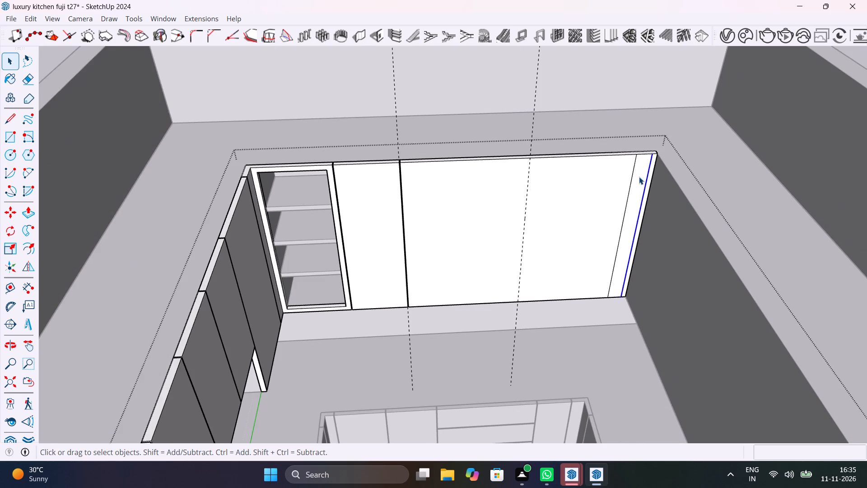
pyautogui.scroll(-4, 639, 177)
pyautogui.moveTo(641, 179); pyautogui.dragTo(531, 183, button='middle')
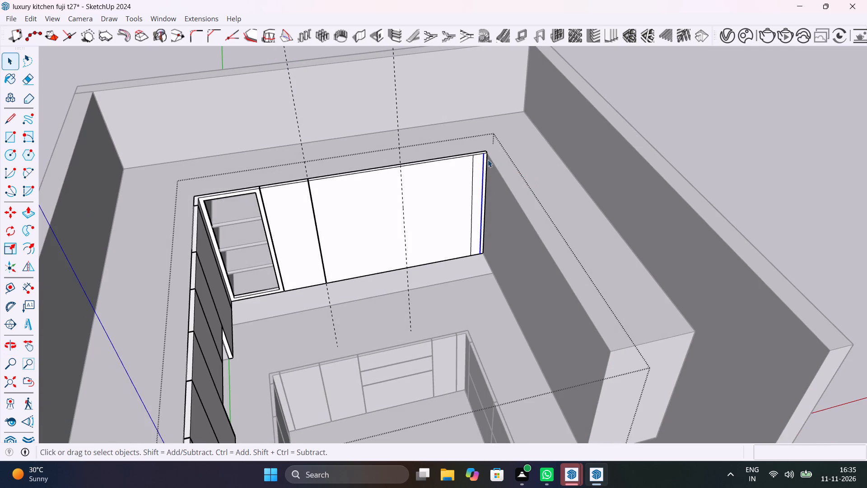
pyautogui.scroll(14, 488, 159)
pyautogui.click(477, 176)
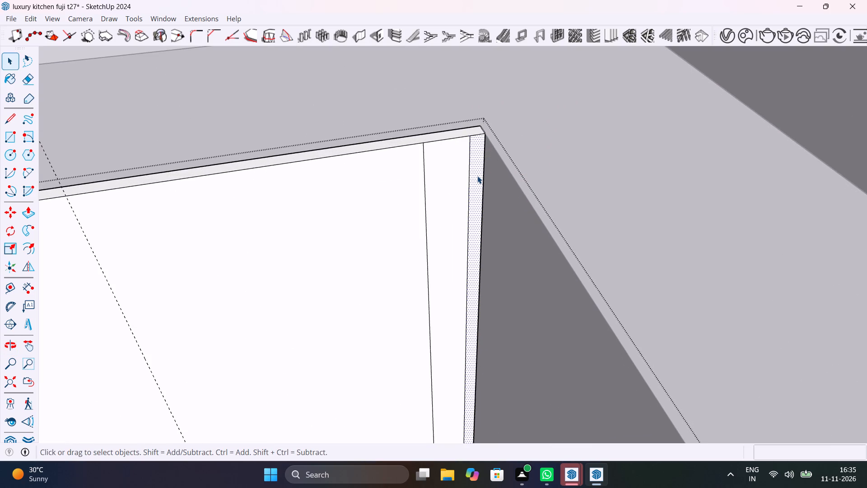
pyautogui.press('p')
pyautogui.click(477, 176)
pyautogui.scroll(-18, 506, 197)
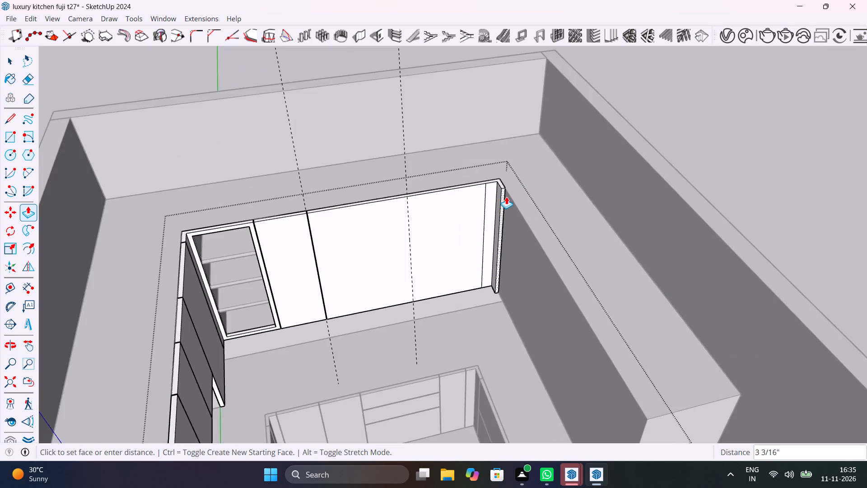
pyautogui.scroll(-11, 506, 197)
pyautogui.scroll(7, 543, 246)
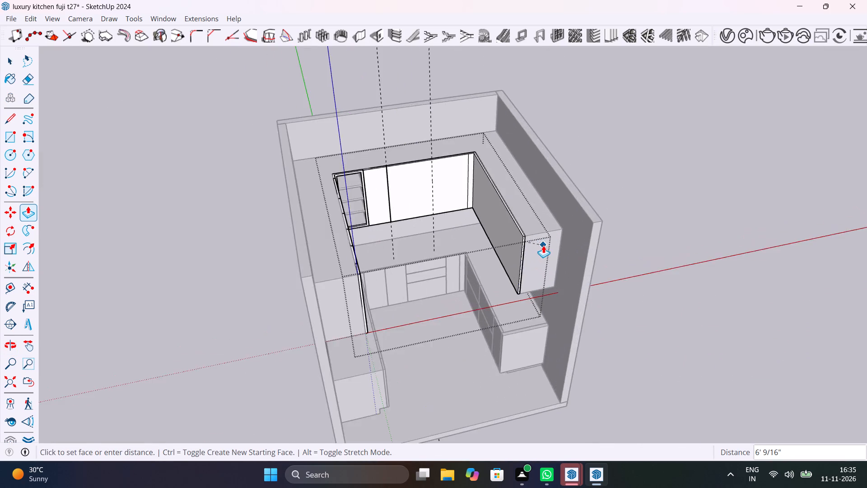
pyautogui.scroll(5, 543, 245)
pyautogui.click(549, 234)
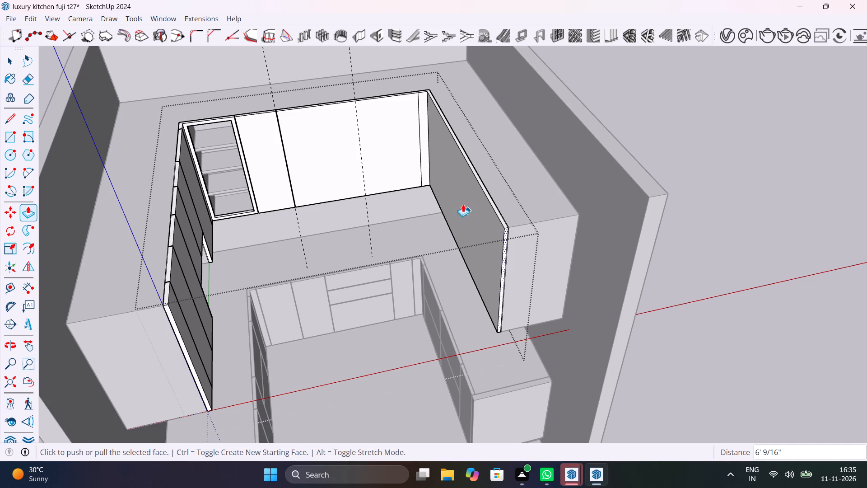
# Copy the vertical line near the back shutter's corner 4 mm toward the corner to mark a gap.
pyautogui.press('space')
pyautogui.scroll(10, 424, 108)
pyautogui.keyDown('shift'); pyautogui.moveTo(426, 108); pyautogui.dragTo(532, 179, button='middle'); pyautogui.keyUp('shift')
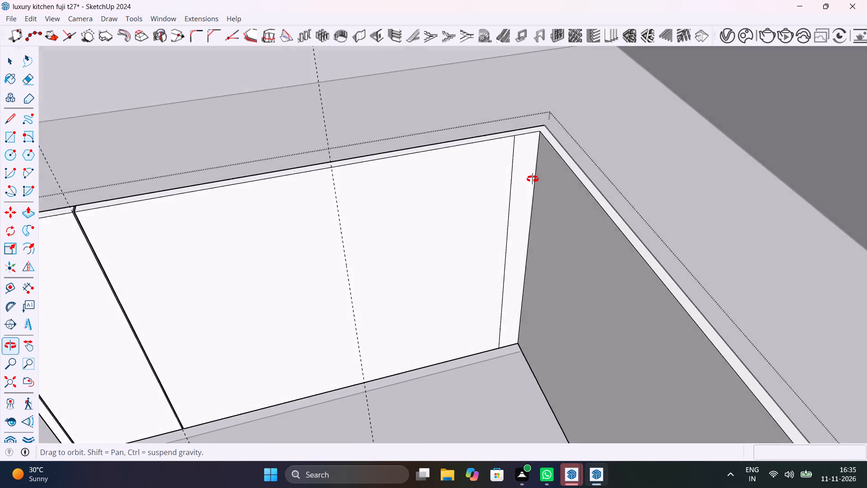
pyautogui.keyDown('shift'); pyautogui.moveTo(532, 179); pyautogui.dragTo(504, 183, button='middle'); pyautogui.keyUp('shift')
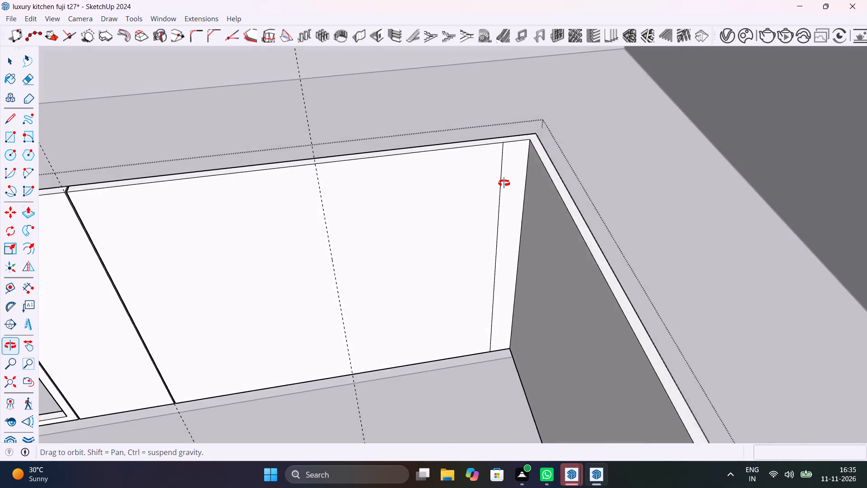
pyautogui.keyDown('shift'); pyautogui.moveTo(504, 183); pyautogui.dragTo(503, 185, button='middle'); pyautogui.keyUp('shift')
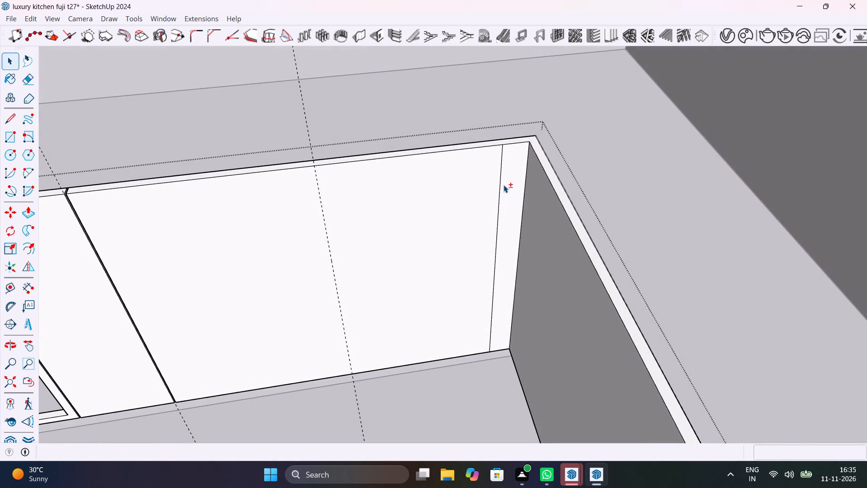
pyautogui.scroll(5, 503, 185)
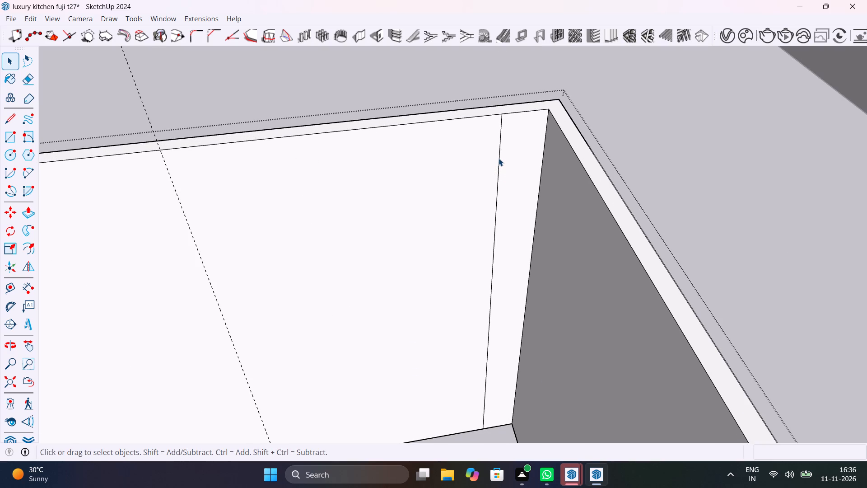
pyautogui.press('m')
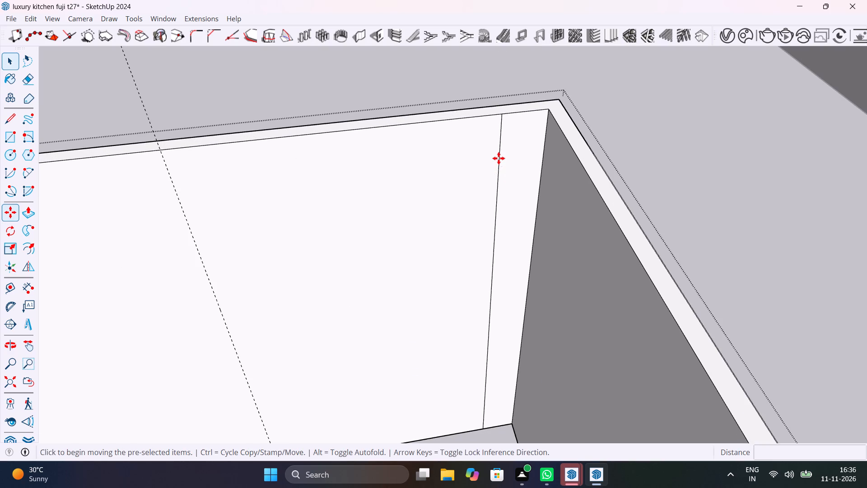
pyautogui.press('space')
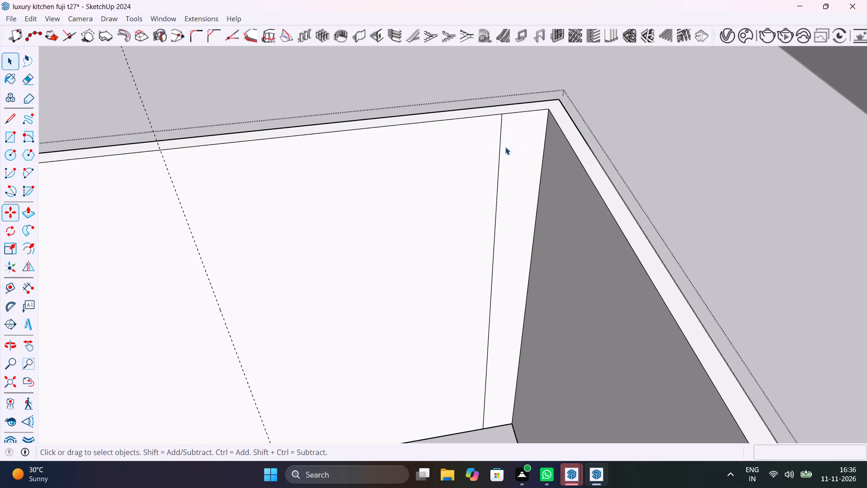
pyautogui.click(498, 177)
pyautogui.press('m')
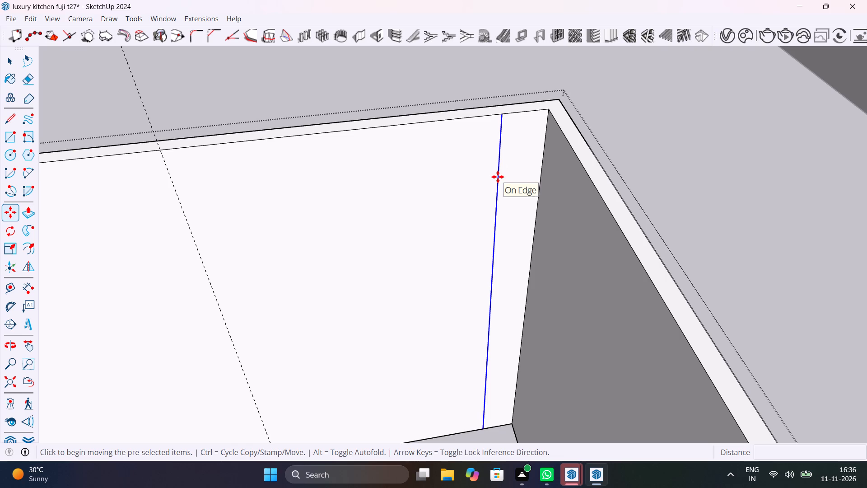
pyautogui.click(503, 116)
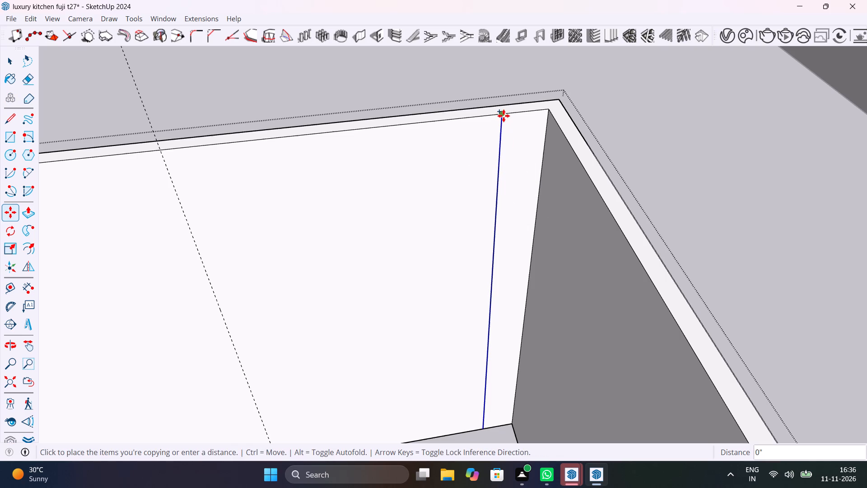
pyautogui.press('4')
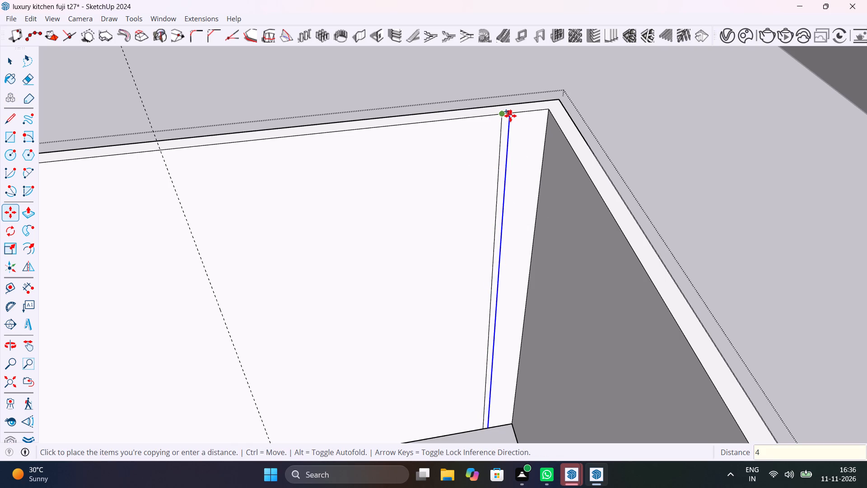
pyautogui.write('mm')
pyautogui.press('Return')
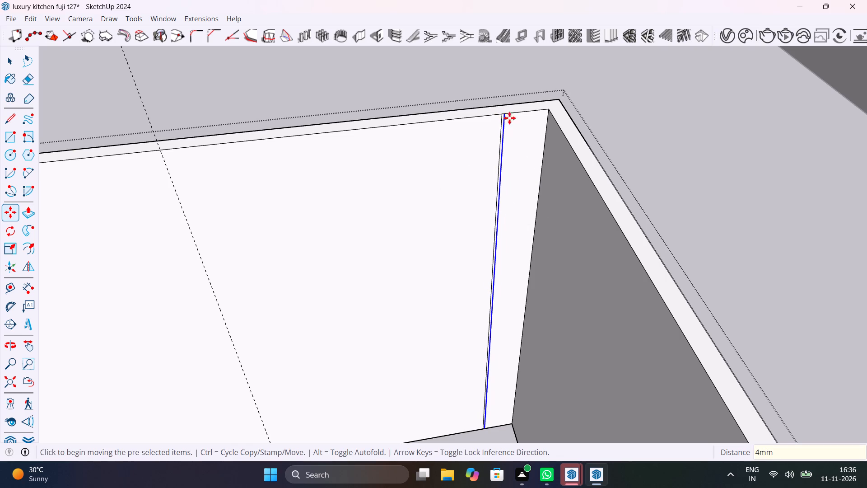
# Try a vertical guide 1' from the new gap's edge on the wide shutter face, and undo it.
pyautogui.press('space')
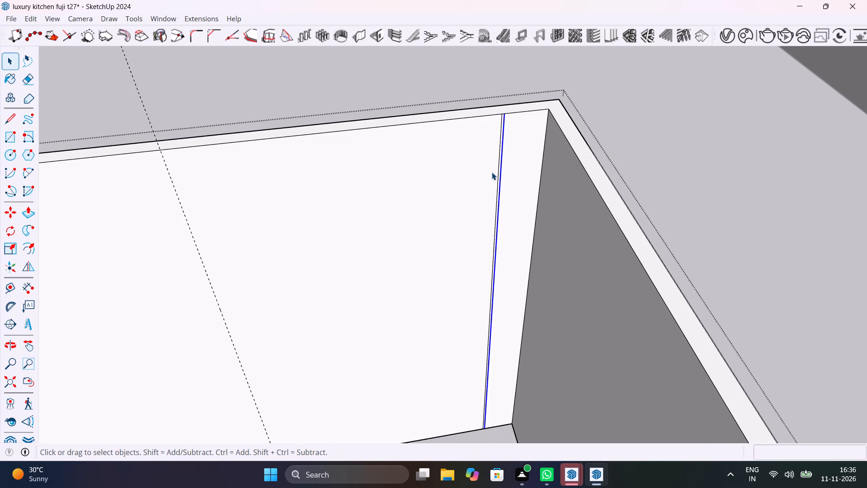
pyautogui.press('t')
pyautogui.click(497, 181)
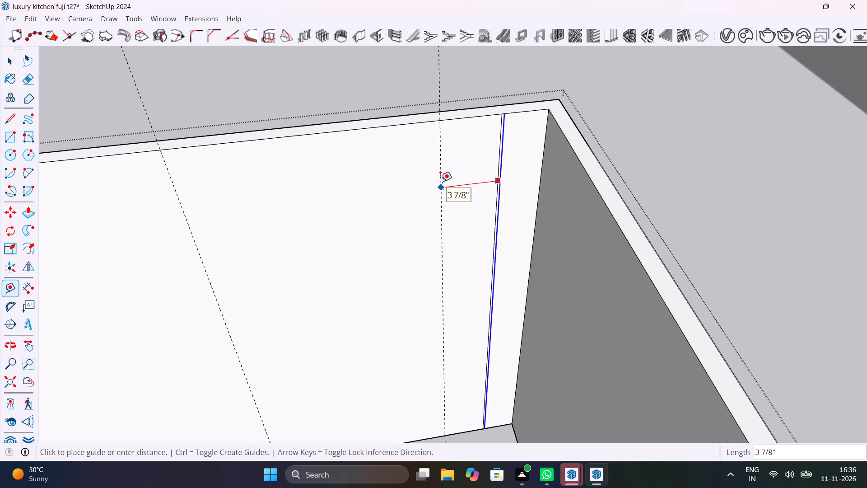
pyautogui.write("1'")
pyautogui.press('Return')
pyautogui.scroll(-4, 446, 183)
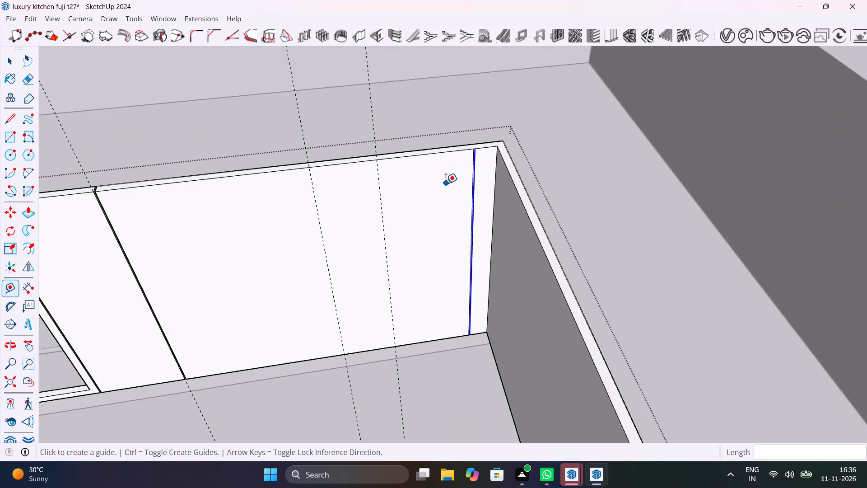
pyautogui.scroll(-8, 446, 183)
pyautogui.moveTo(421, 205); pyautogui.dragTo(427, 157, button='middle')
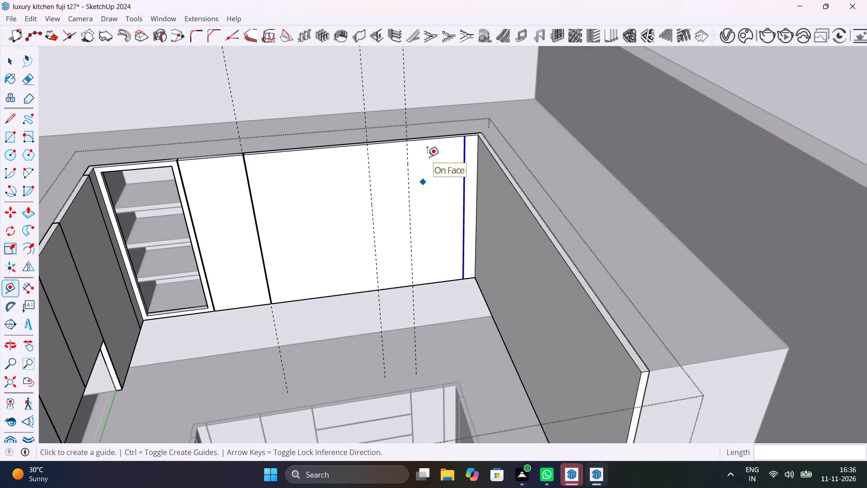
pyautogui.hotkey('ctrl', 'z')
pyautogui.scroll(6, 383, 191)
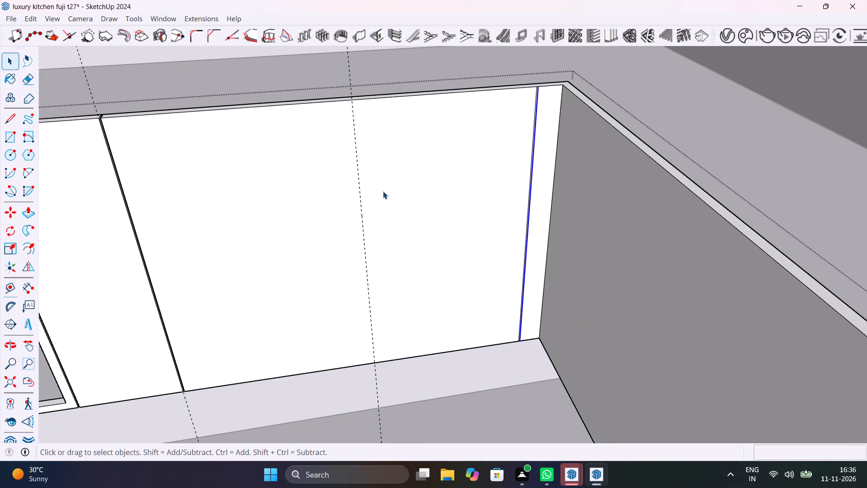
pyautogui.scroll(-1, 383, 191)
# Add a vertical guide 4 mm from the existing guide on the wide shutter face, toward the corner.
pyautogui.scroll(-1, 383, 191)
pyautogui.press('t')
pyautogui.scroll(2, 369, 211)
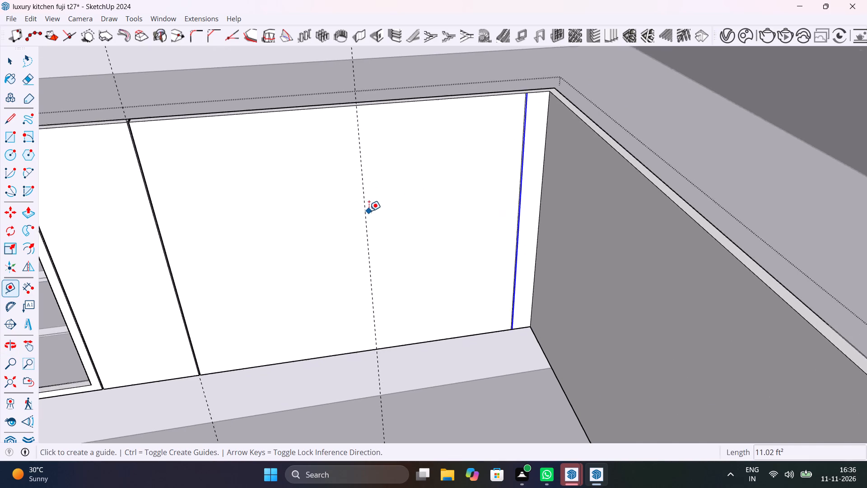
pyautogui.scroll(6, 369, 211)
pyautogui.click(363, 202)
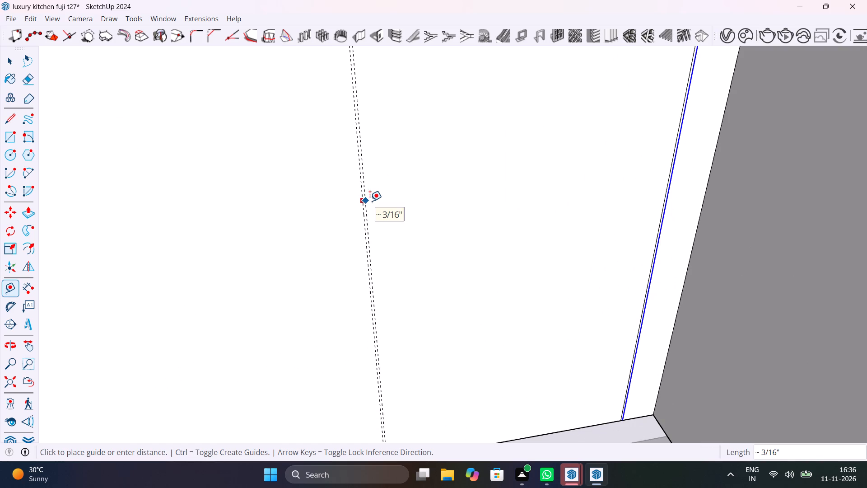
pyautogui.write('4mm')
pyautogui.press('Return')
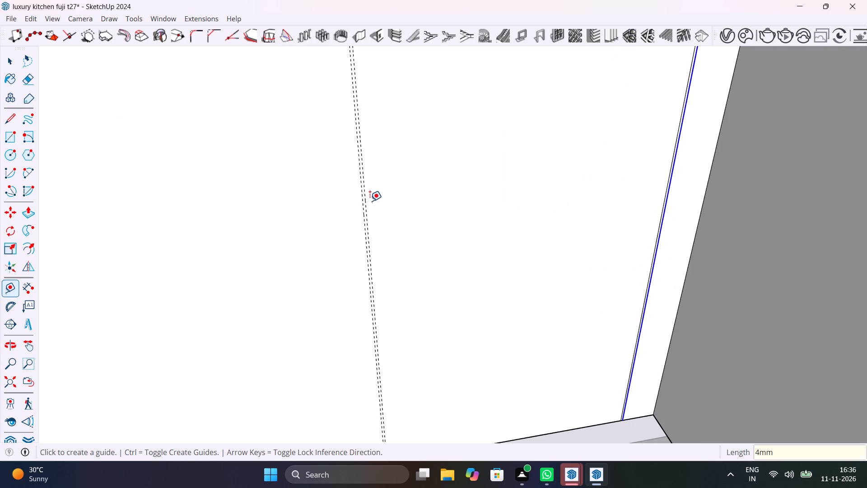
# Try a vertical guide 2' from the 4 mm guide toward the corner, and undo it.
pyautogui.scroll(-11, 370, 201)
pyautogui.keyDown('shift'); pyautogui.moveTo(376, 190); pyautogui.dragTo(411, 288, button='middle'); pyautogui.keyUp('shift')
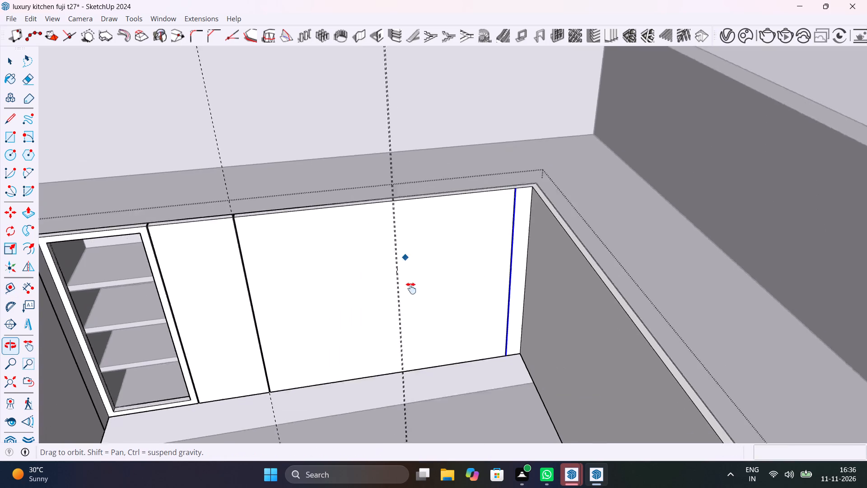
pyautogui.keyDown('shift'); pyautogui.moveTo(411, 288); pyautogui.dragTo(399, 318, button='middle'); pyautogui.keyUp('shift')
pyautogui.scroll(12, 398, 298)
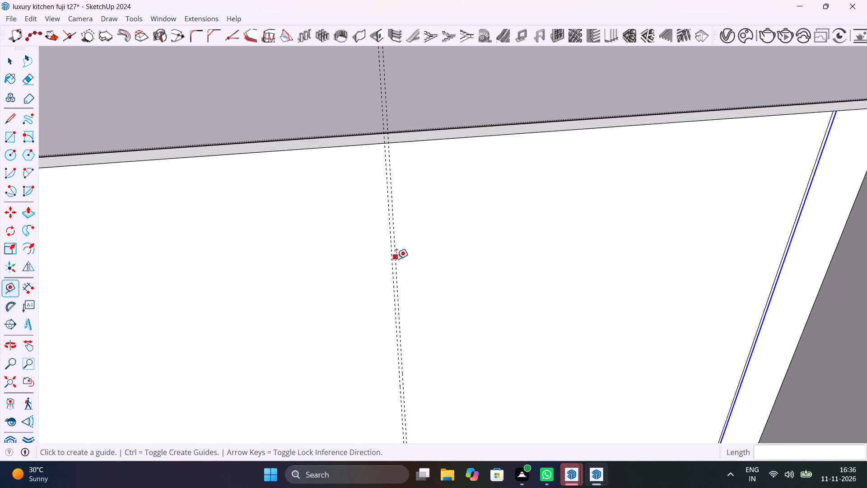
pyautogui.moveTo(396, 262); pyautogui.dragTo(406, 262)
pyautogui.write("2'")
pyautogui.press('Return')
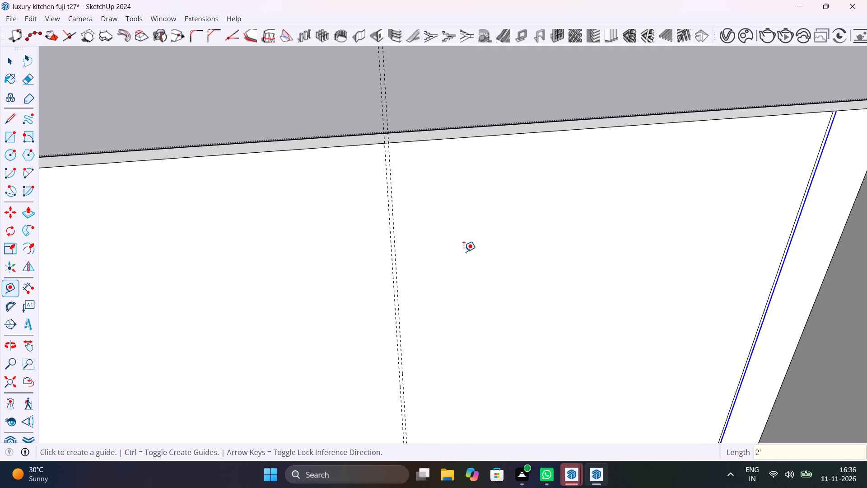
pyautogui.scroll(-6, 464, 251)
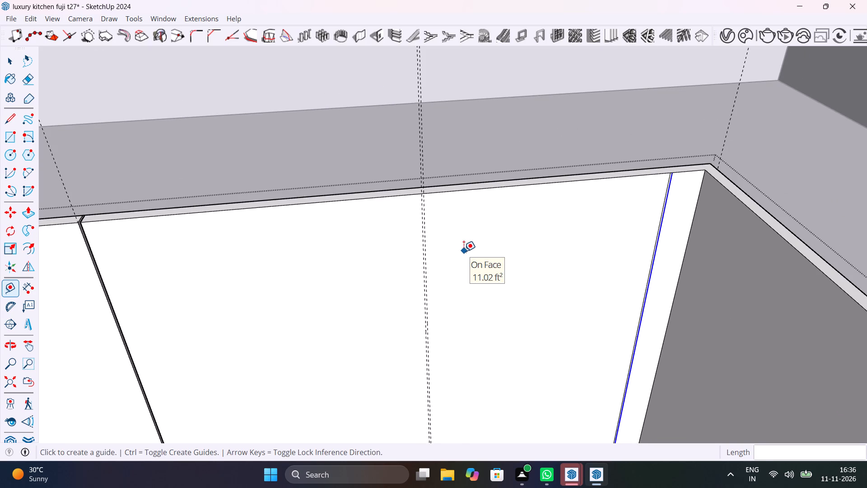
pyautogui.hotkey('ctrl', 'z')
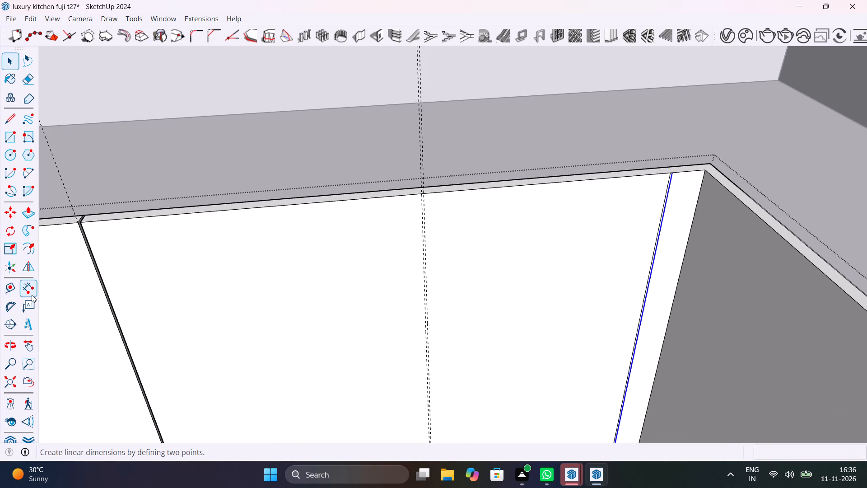
# Measure the distance along the shutter's top edge from the guide pair to the corner gap line.
pyautogui.click(30, 292)
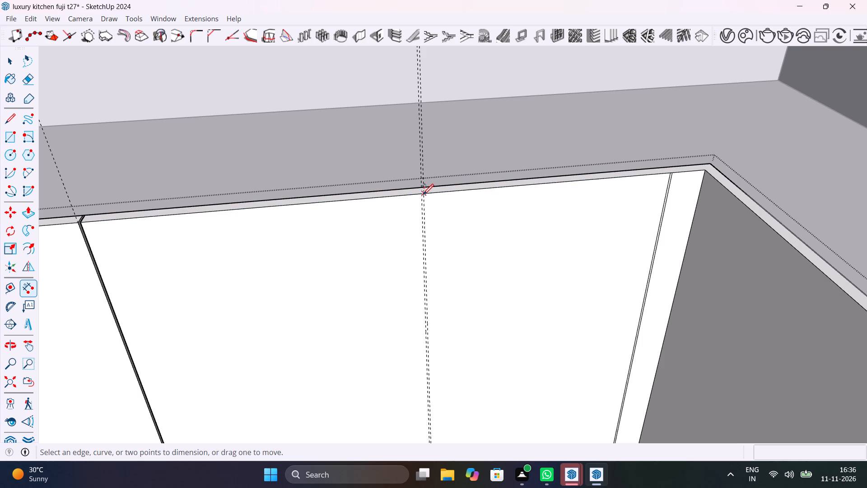
pyautogui.click(423, 193)
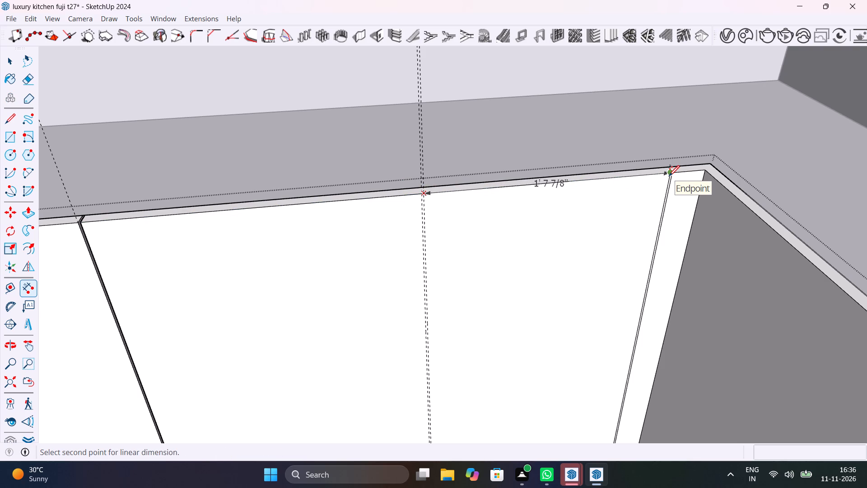
pyautogui.scroll(-12, 612, 245)
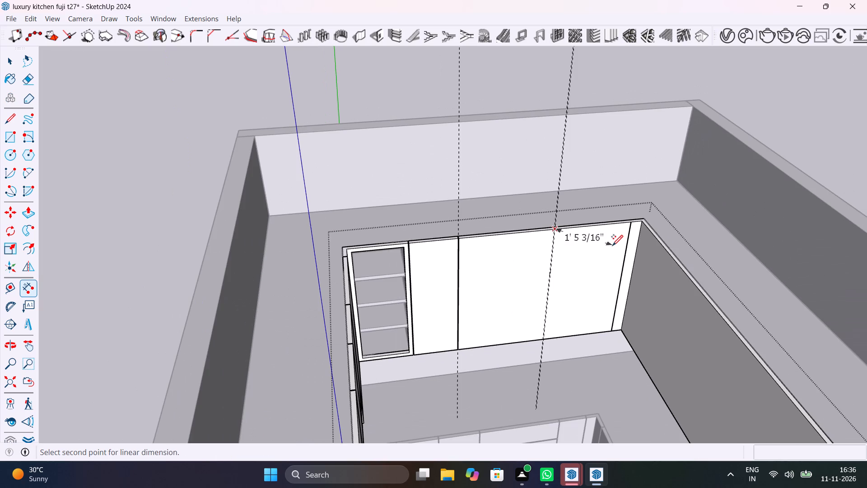
pyautogui.press('Escape')
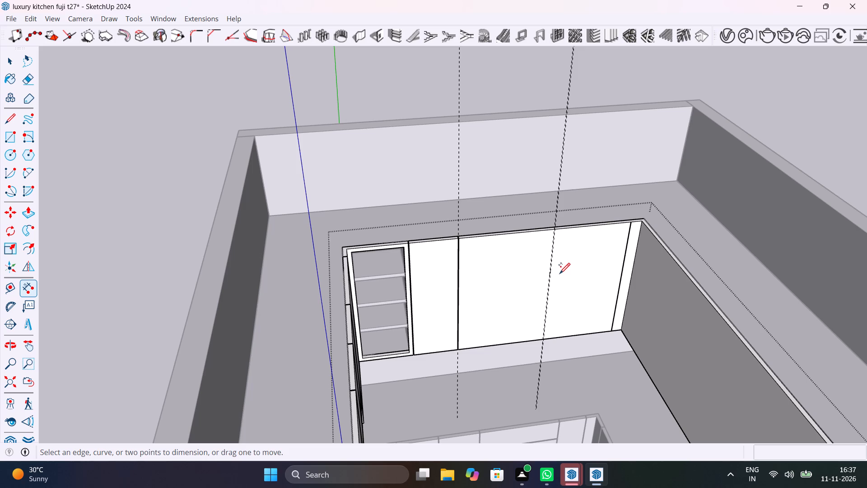
# Undo the 4 mm guide and delete the remaining vertical guide from the middle of the wide shutter face.
pyautogui.hotkey('ctrl', 'z')
pyautogui.scroll(5, 557, 265)
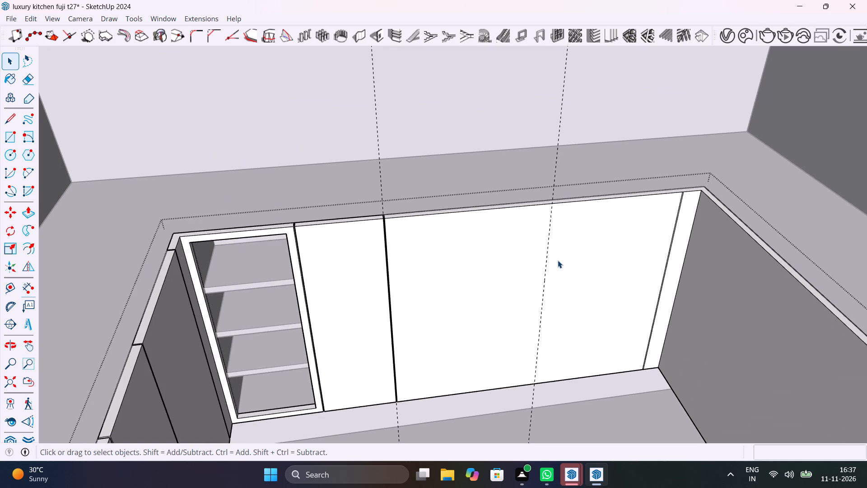
pyautogui.click(544, 281)
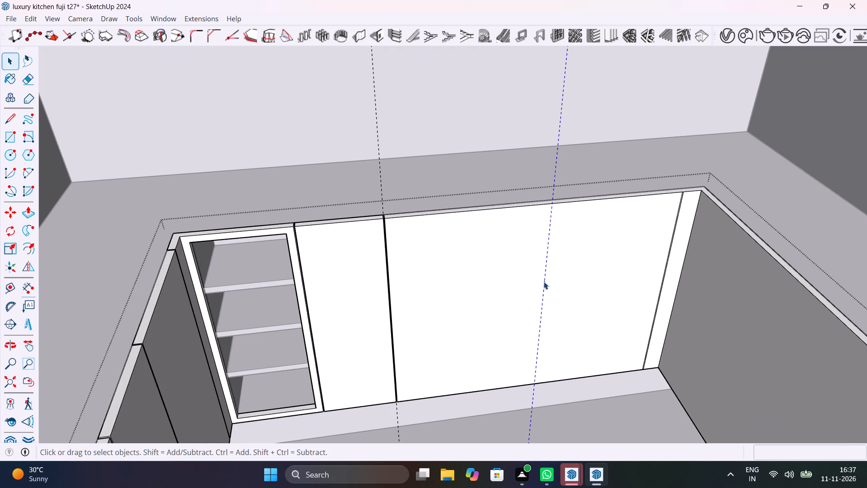
pyautogui.press('Delete')
# Add a vertical guide on the wide shutter face 1'6" from the existing shutter gap's edge, toward the corner.
pyautogui.scroll(4, 536, 279)
pyautogui.scroll(5, 361, 221)
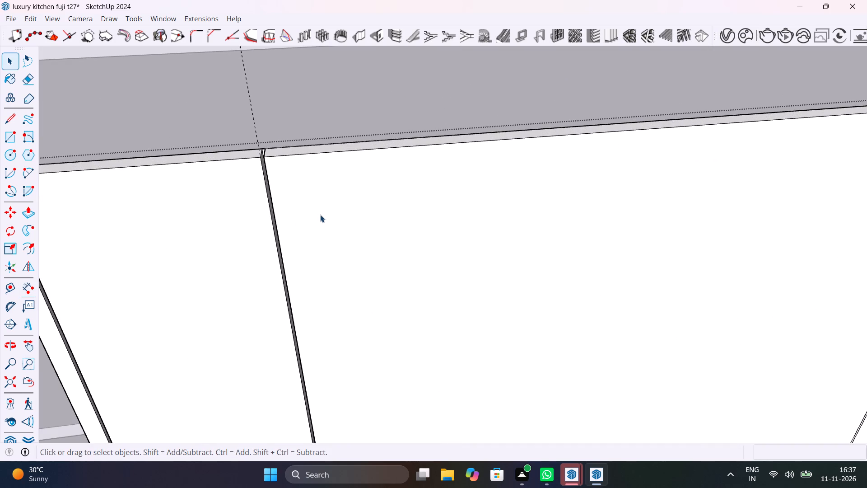
pyautogui.press('t')
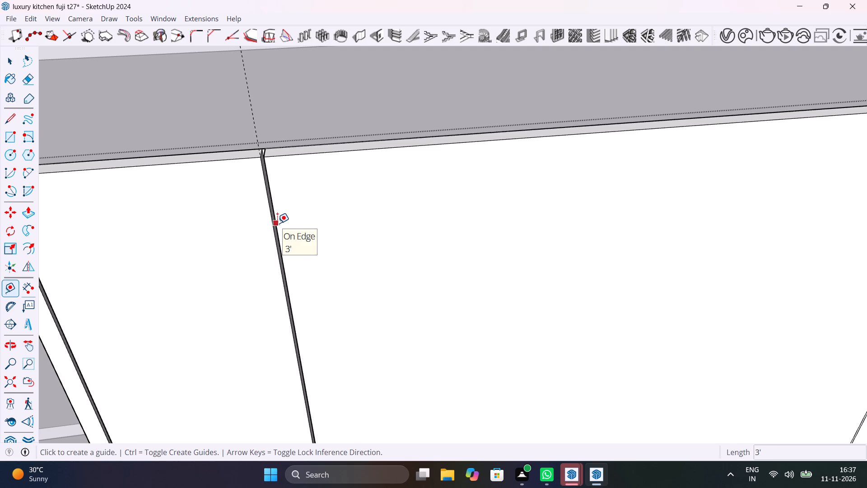
pyautogui.click(277, 223)
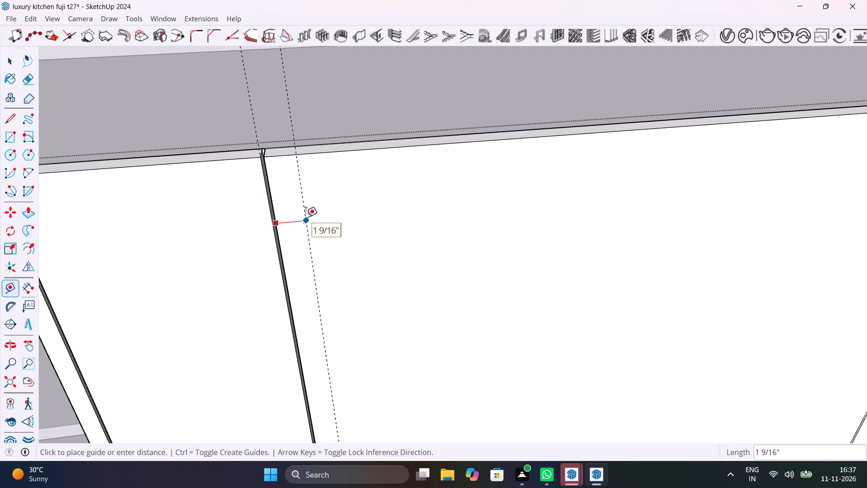
pyautogui.write('1\'6"')
pyautogui.press('Return')
pyautogui.scroll(-10, 306, 217)
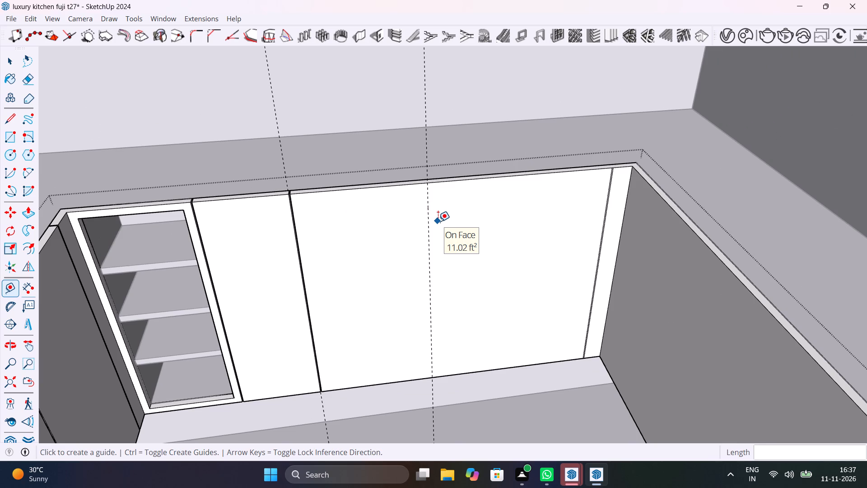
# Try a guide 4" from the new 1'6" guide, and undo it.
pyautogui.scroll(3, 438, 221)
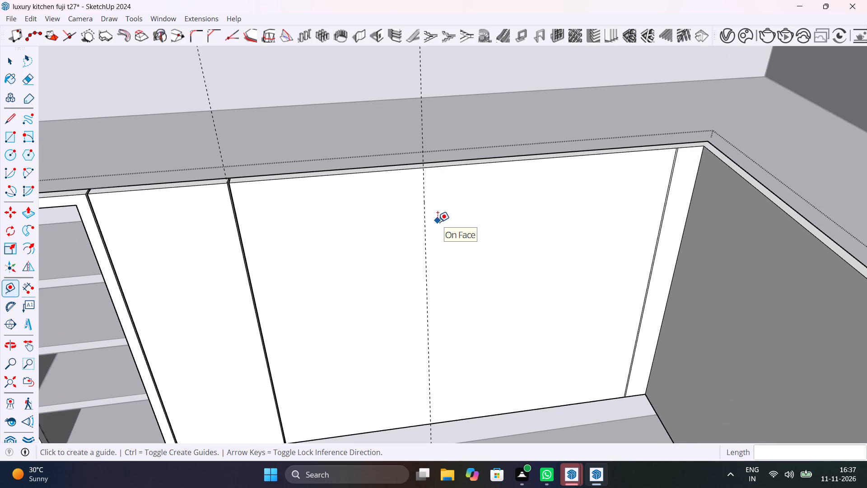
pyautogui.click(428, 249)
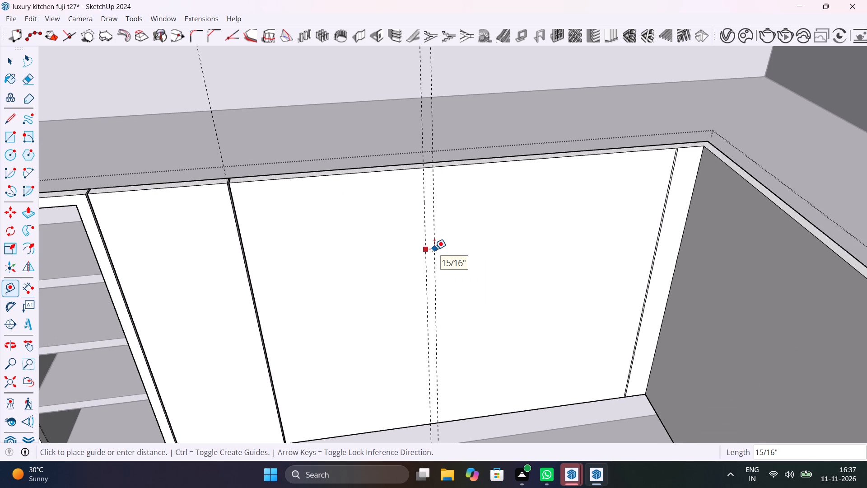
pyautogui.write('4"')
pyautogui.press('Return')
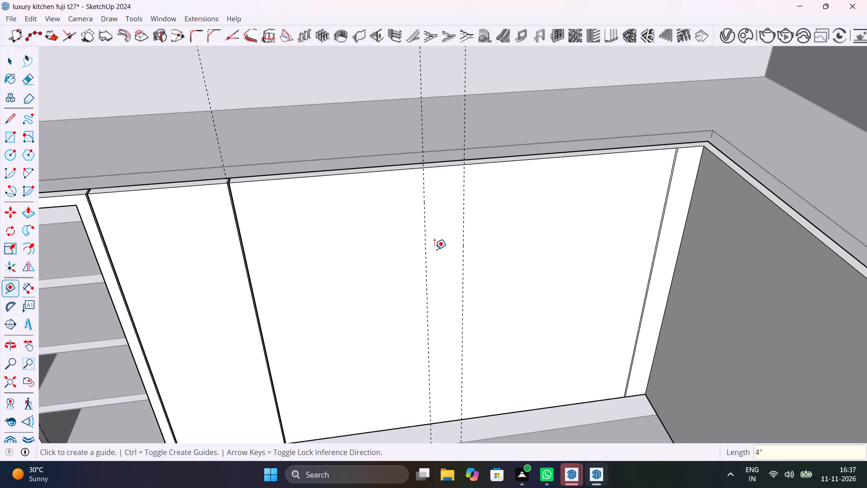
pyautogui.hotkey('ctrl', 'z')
# Add a vertical guide 4 mm from the 1'6" guide toward the corner to mark the shutter gap.
pyautogui.press('t')
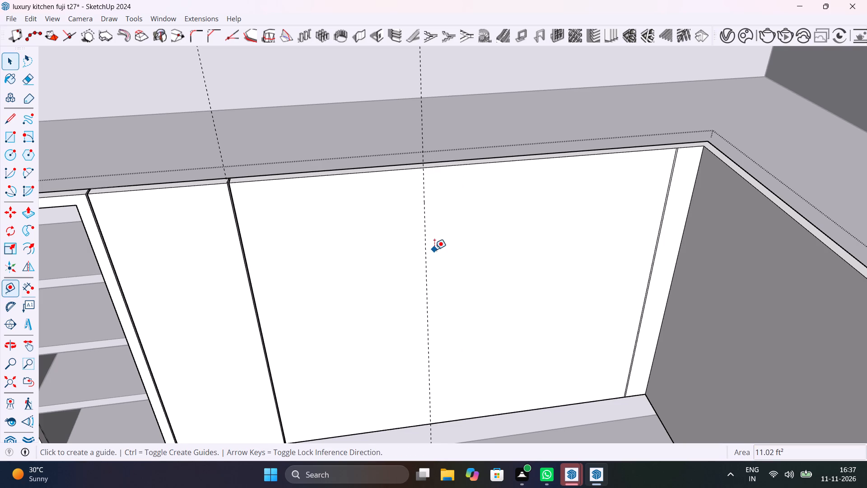
pyautogui.moveTo(428, 282); pyautogui.dragTo(432, 282)
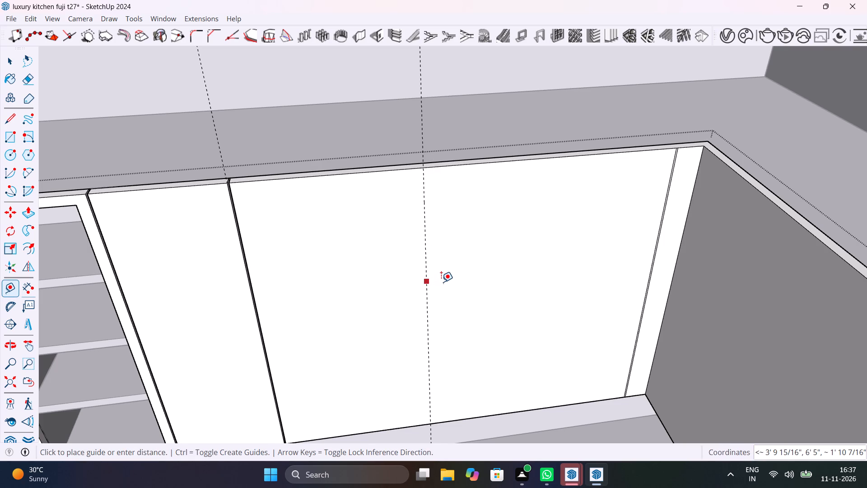
pyautogui.write('4mm')
pyautogui.press('Return')
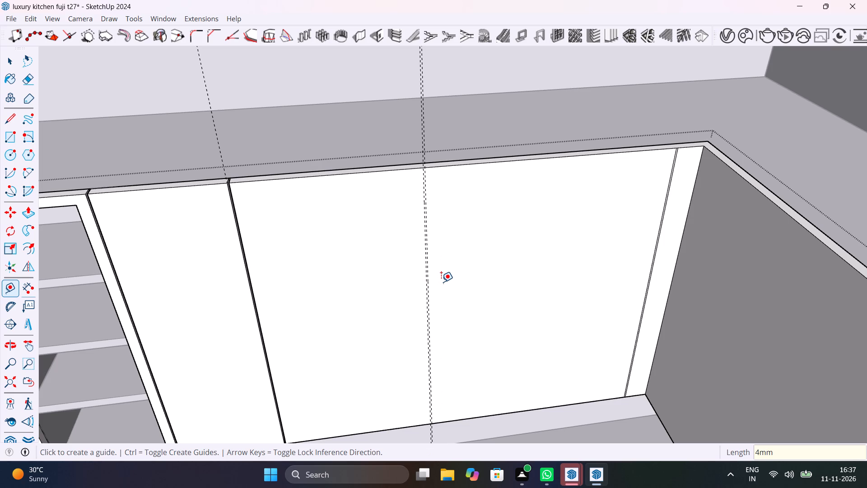
# Add a second shutter-width guide 1'6" from the 4 mm gap guide, toward the corner.
pyautogui.scroll(6, 441, 282)
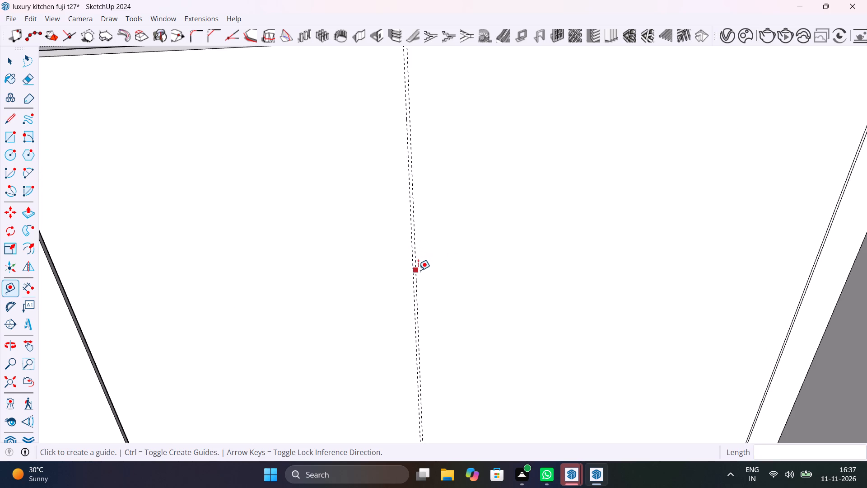
pyautogui.click(418, 270)
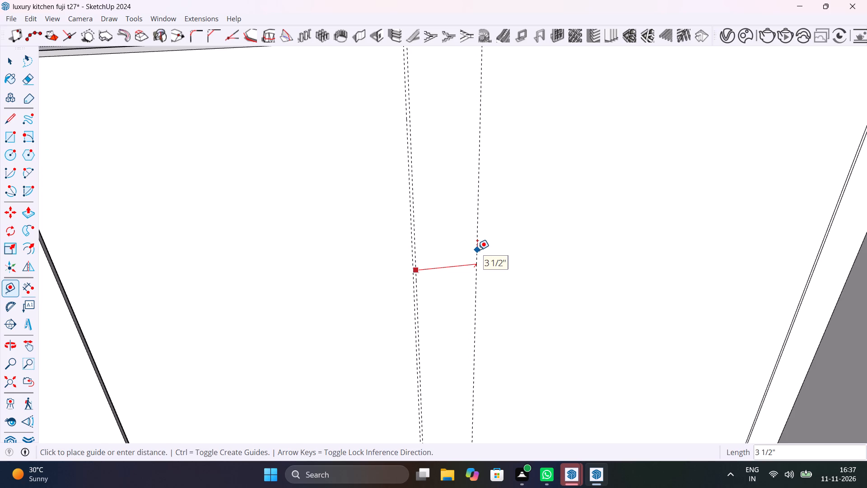
pyautogui.write("2'")
pyautogui.press('Return')
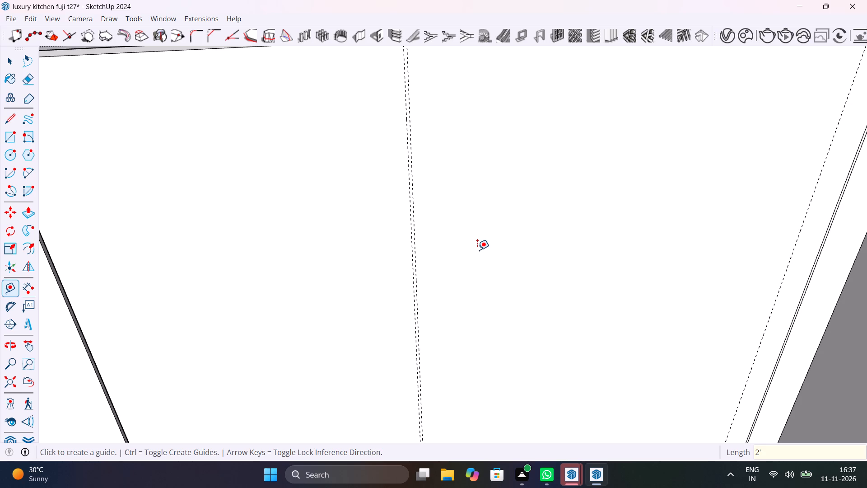
pyautogui.write('1\'6"')
pyautogui.press('Return')
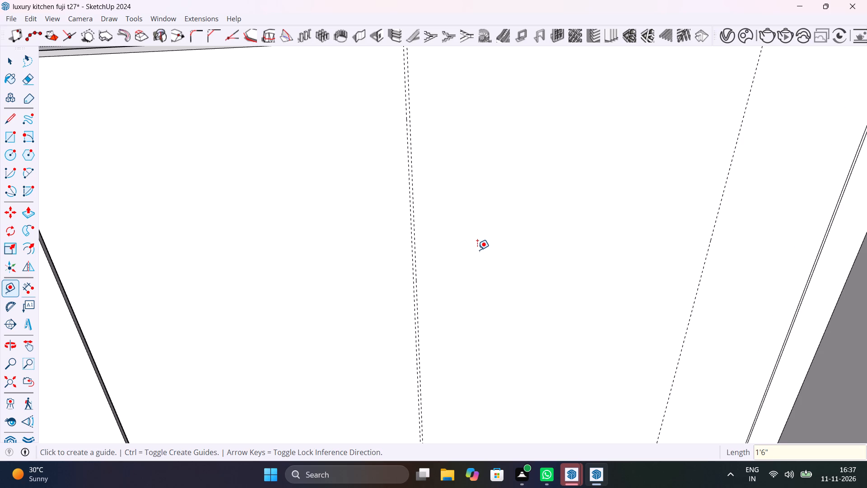
# Add a vertical guide 4 mm from the second 1'6" guide, toward the corner, to mark the next shutter gap.
pyautogui.scroll(-9, 477, 250)
pyautogui.moveTo(479, 323); pyautogui.dragTo(402, 291, button='middle')
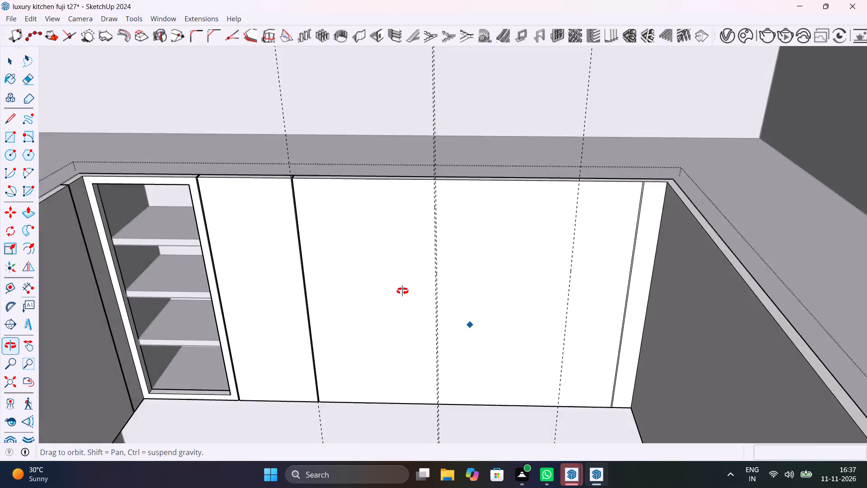
pyautogui.moveTo(402, 291); pyautogui.dragTo(431, 272, button='middle')
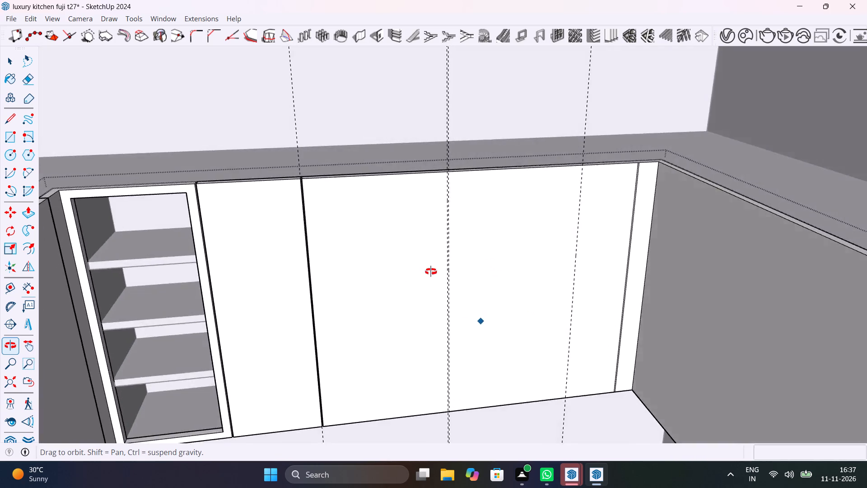
pyautogui.moveTo(431, 272); pyautogui.dragTo(481, 300, button='middle')
pyautogui.scroll(11, 574, 179)
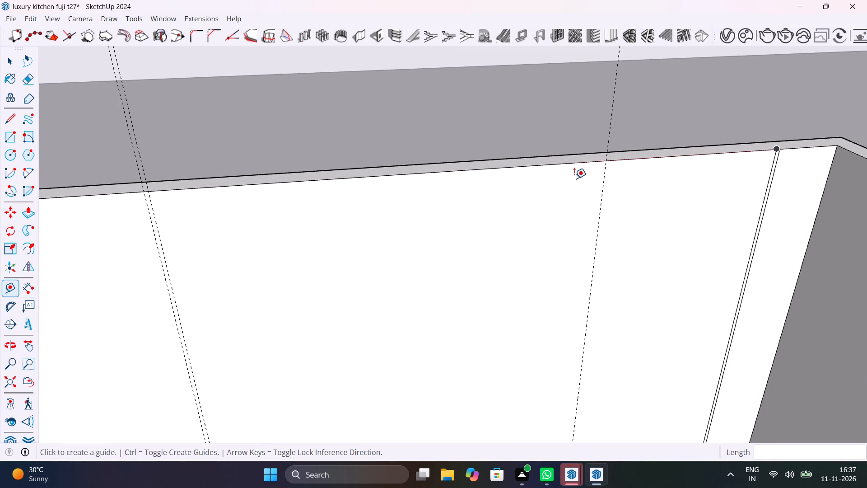
pyautogui.click(602, 216)
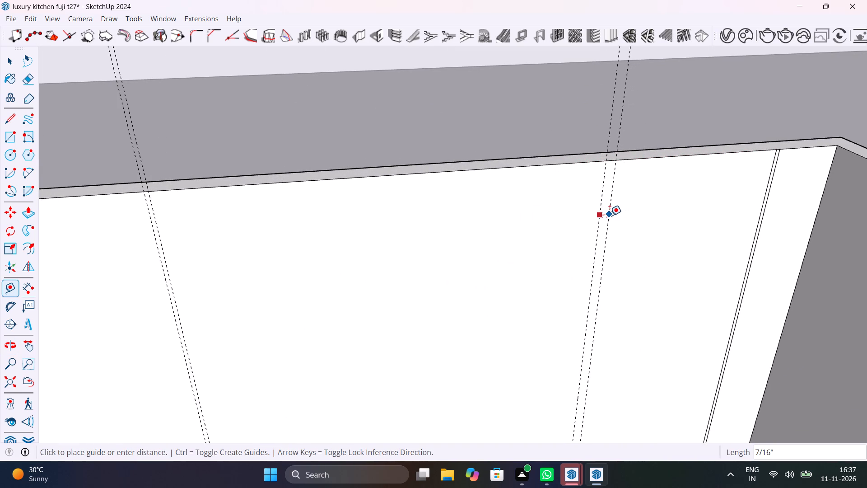
pyautogui.write('4mm')
pyautogui.press('Return')
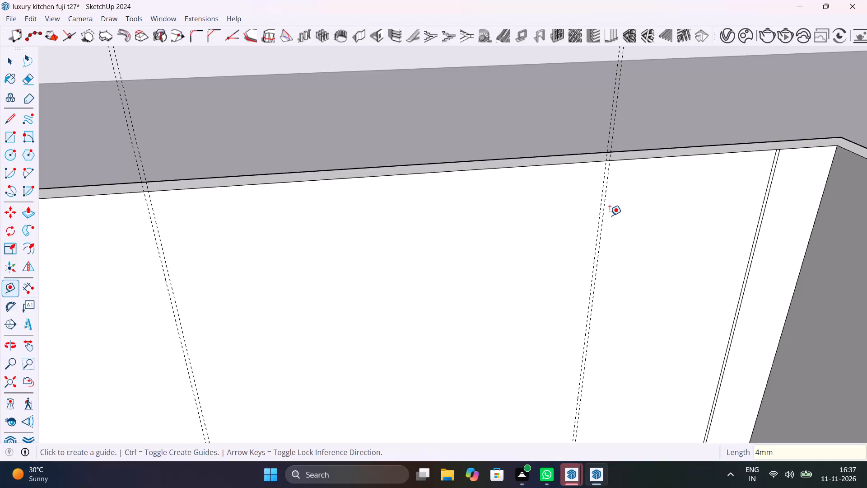
pyautogui.scroll(-6, 610, 216)
pyautogui.press('space')
pyautogui.scroll(-7, 610, 216)
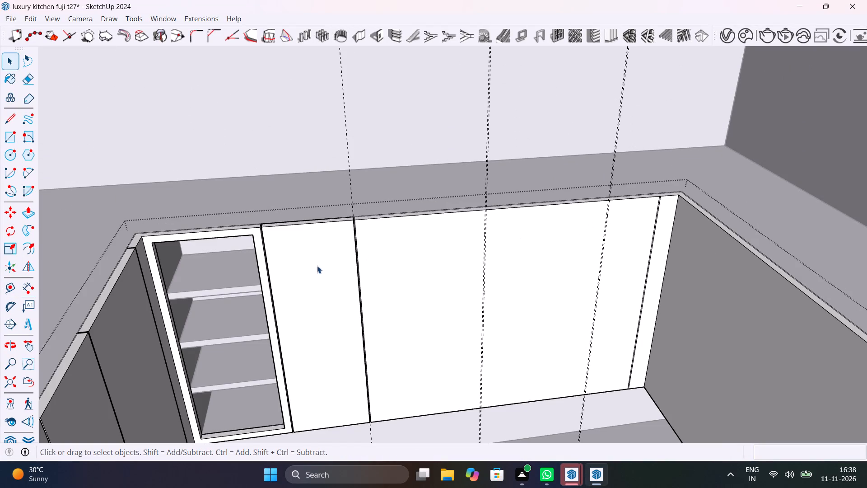
# Copy the existing shutter gap's two edge lines onto the first pair of 4 mm guides, about 1'6 3/16" toward the corner.
pyautogui.scroll(12, 357, 248)
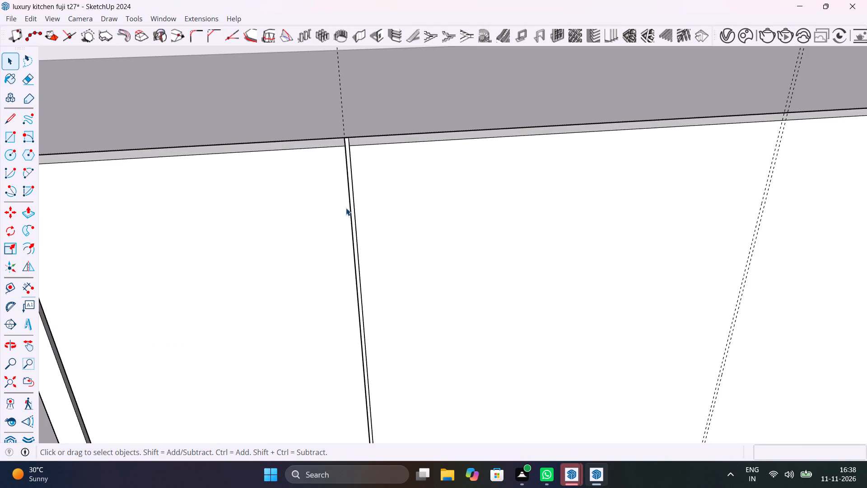
pyautogui.click(353, 190)
pyautogui.scroll(4, 352, 191)
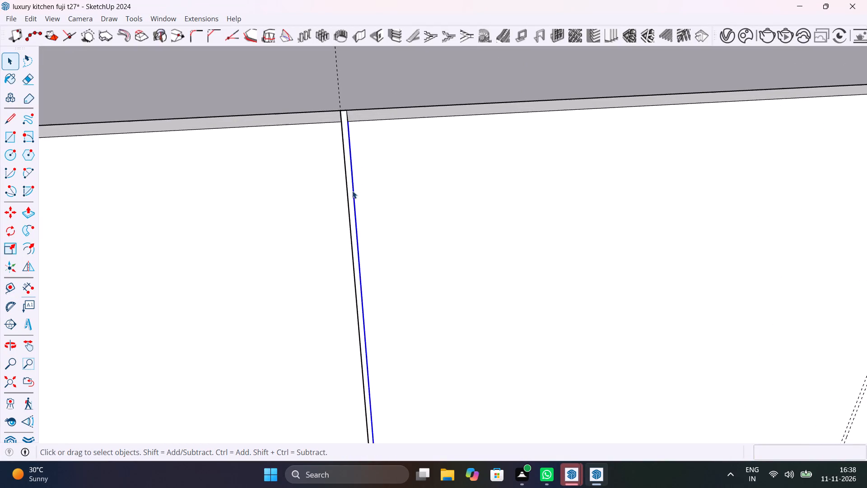
pyautogui.keyDown('shift'); pyautogui.click(347, 198); pyautogui.keyUp('shift')
pyautogui.press('m')
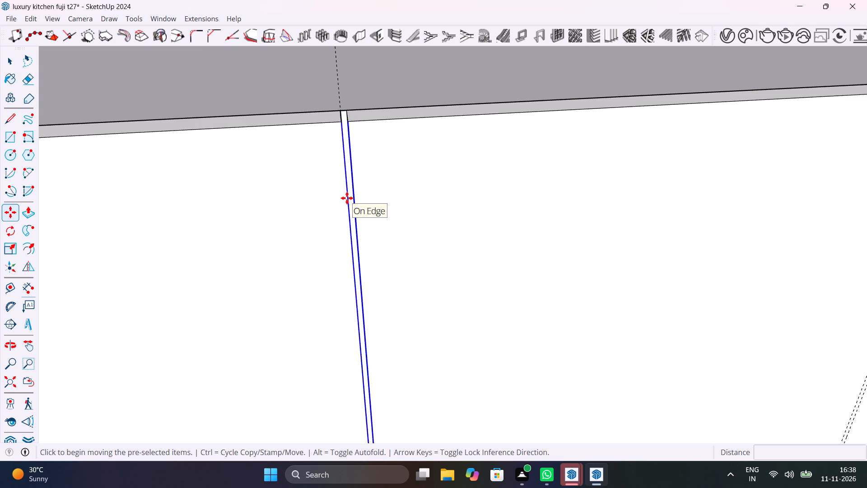
pyautogui.click(340, 125)
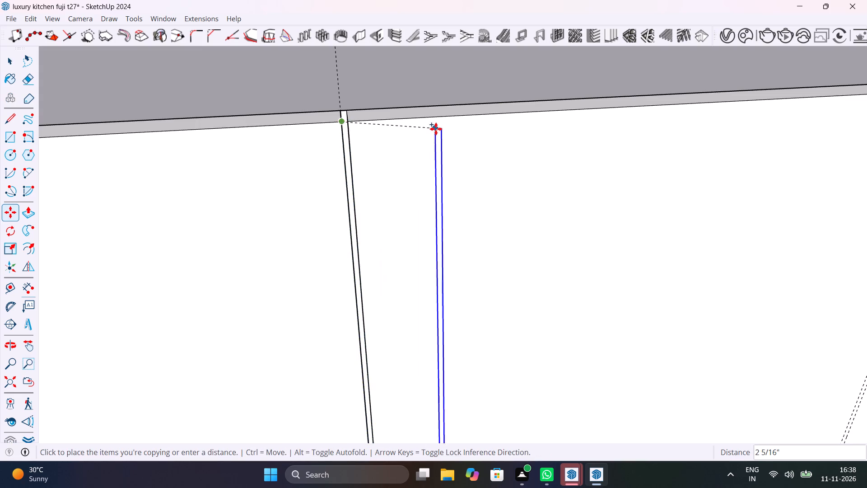
pyautogui.scroll(-14, 436, 129)
pyautogui.scroll(17, 597, 116)
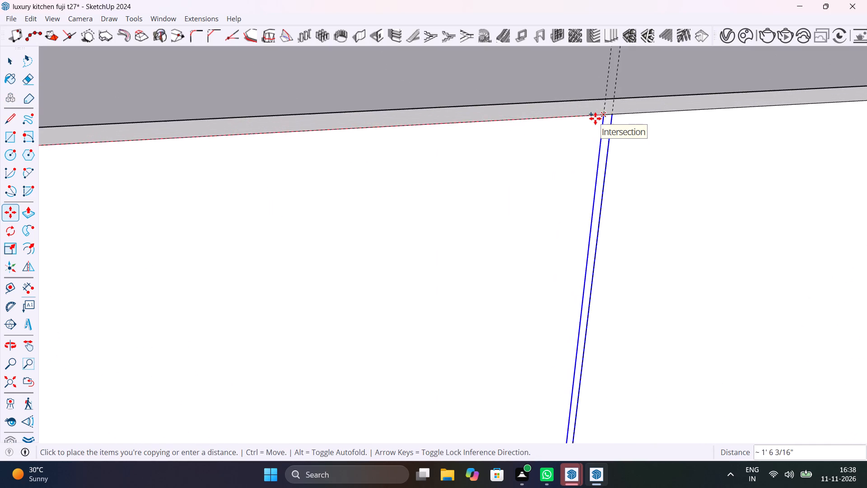
pyautogui.scroll(11, 595, 118)
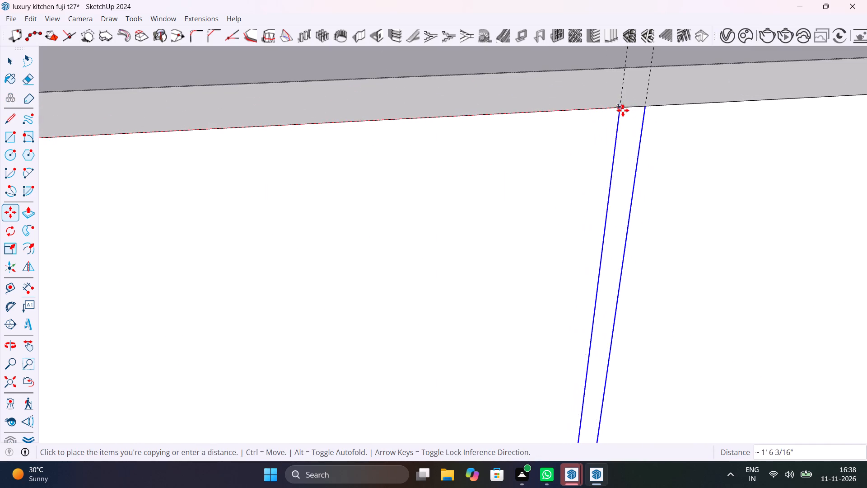
pyautogui.scroll(11, 617, 111)
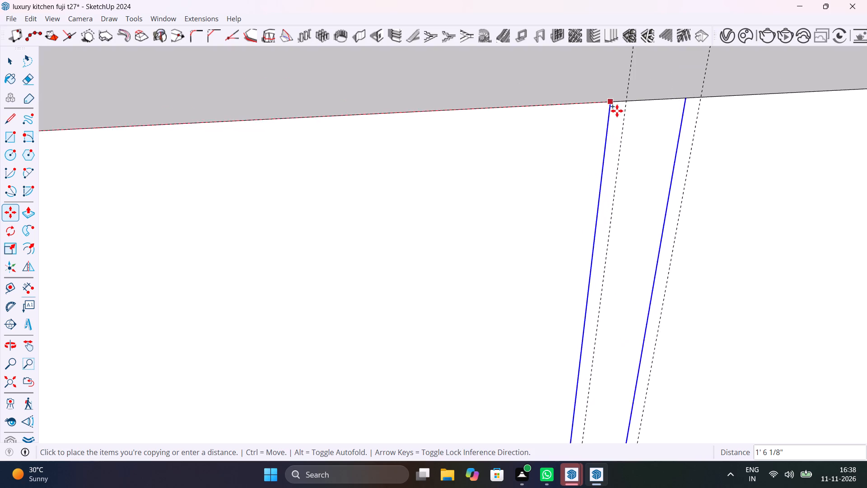
pyautogui.click(629, 100)
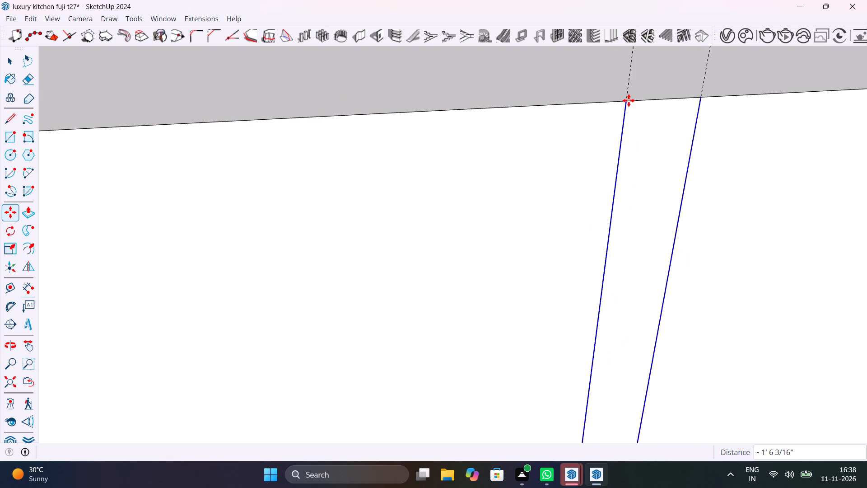
# Copy the two gap edge lines again onto the second pair of 4 mm guides, nearer the corner.
pyautogui.click(629, 100)
pyautogui.scroll(-13, 715, 101)
pyautogui.keyDown('shift'); pyautogui.moveTo(618, 136); pyautogui.dragTo(337, 182, button='middle'); pyautogui.keyUp('shift')
pyautogui.scroll(-3, 359, 162)
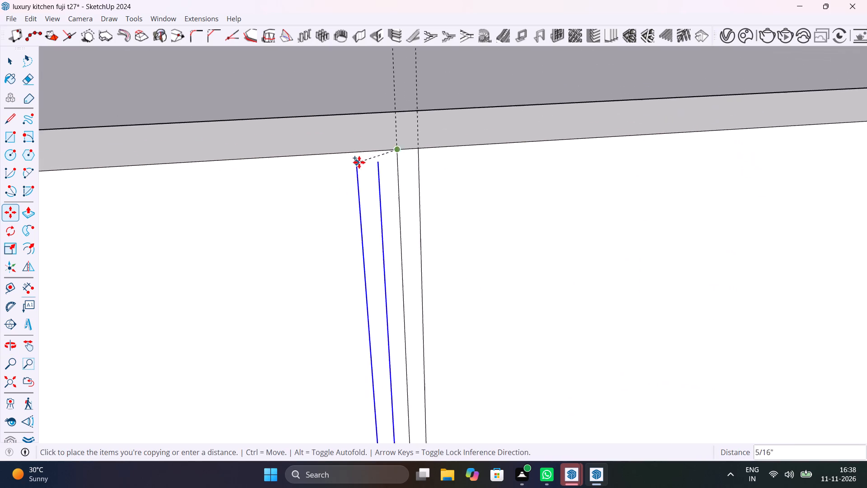
pyautogui.scroll(-20, 359, 162)
pyautogui.scroll(-8, 359, 162)
pyautogui.scroll(11, 527, 159)
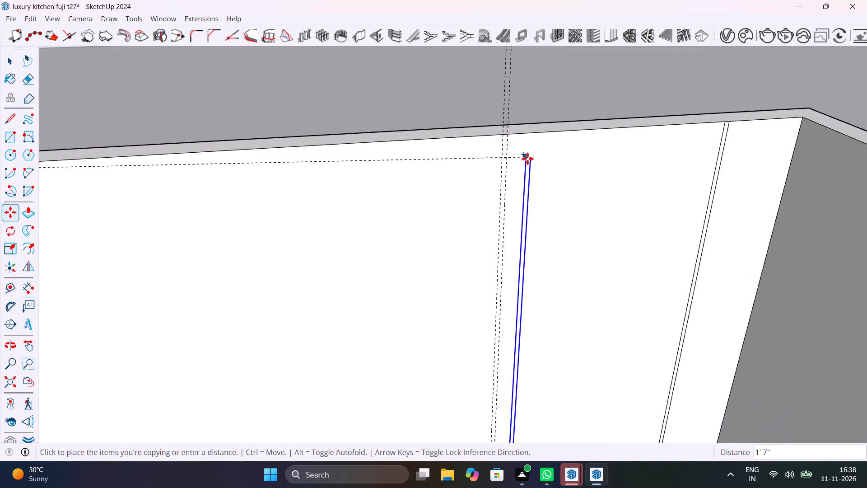
pyautogui.scroll(13, 527, 159)
pyautogui.keyDown('shift'); pyautogui.moveTo(522, 123); pyautogui.dragTo(542, 227, button='middle'); pyautogui.keyUp('shift')
pyautogui.click(457, 179)
pyautogui.scroll(-14, 494, 188)
pyautogui.scroll(-20, 494, 188)
pyautogui.scroll(-2, 494, 188)
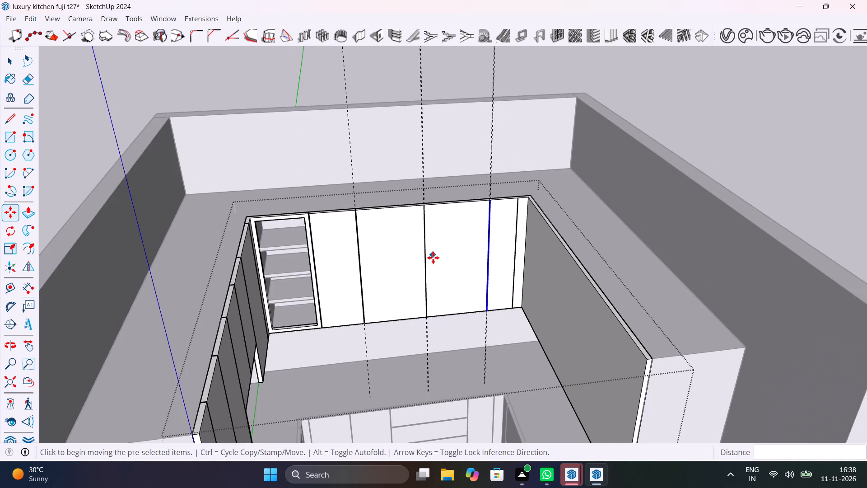
# Save the model.
pyautogui.press('space')
pyautogui.hotkey('ctrl', 's')
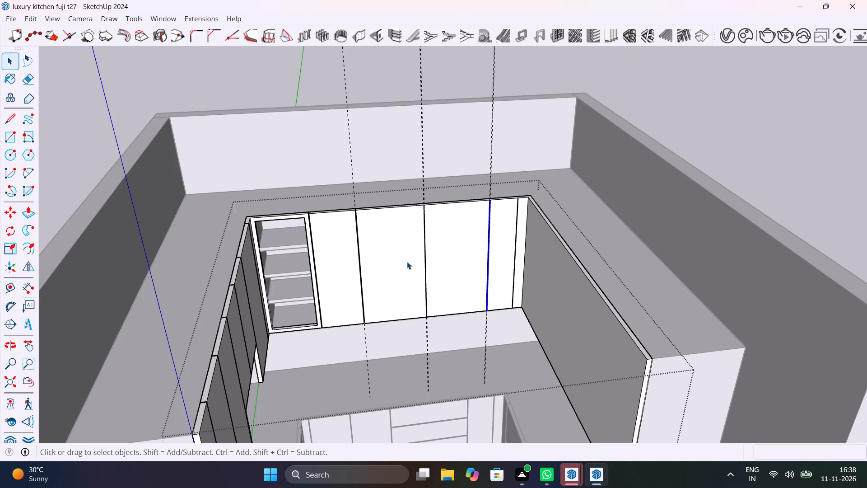
# Push the narrow strip at the first guide pair back 1" through the panel to cut the shutter gap.
pyautogui.scroll(16, 354, 225)
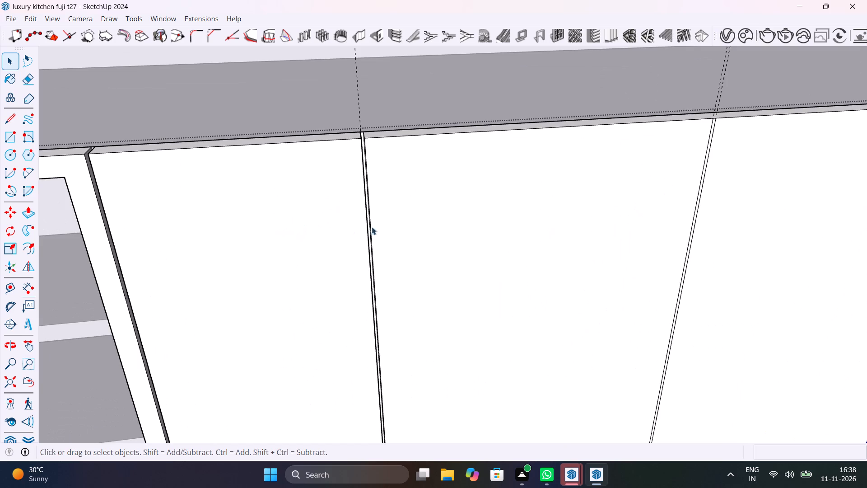
pyautogui.moveTo(372, 227); pyautogui.dragTo(447, 301, button='middle')
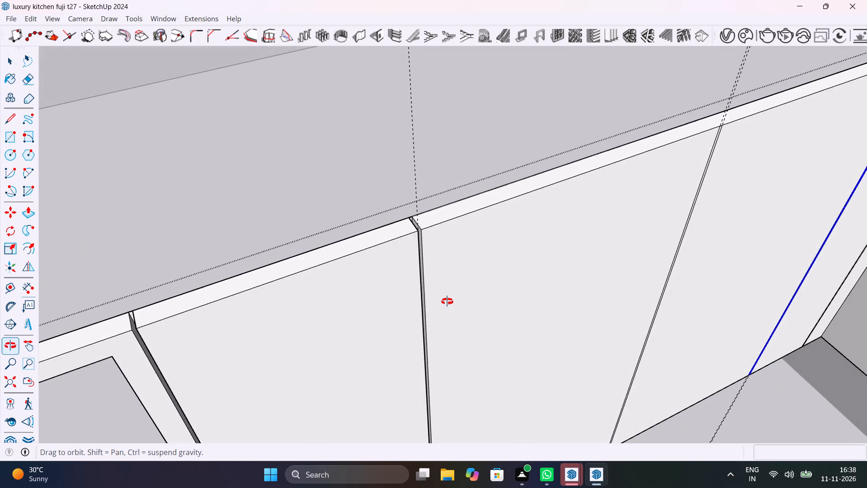
pyautogui.moveTo(447, 301); pyautogui.dragTo(162, 257, button='middle')
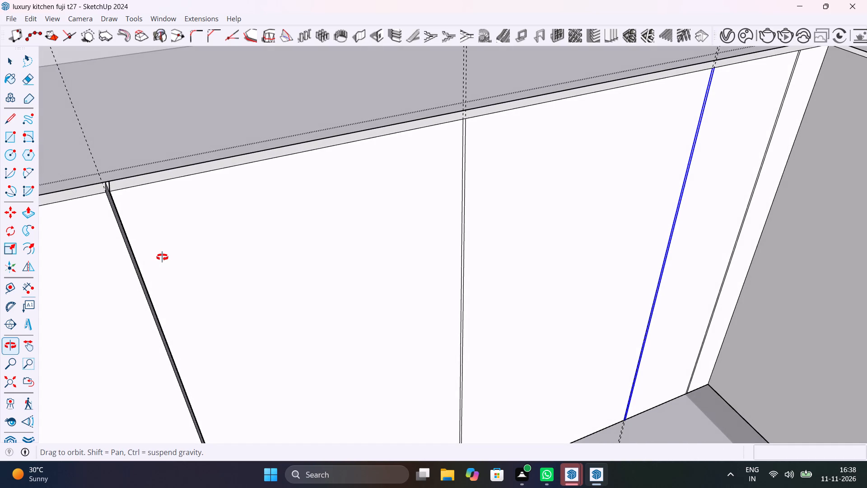
pyautogui.moveTo(162, 257); pyautogui.dragTo(65, 235, button='middle')
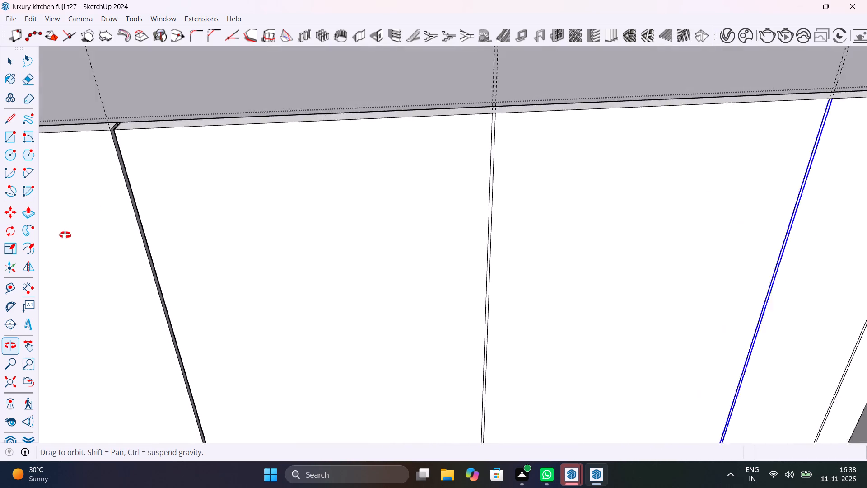
pyautogui.moveTo(65, 235); pyautogui.dragTo(64, 235, button='middle')
pyautogui.scroll(2, 493, 120)
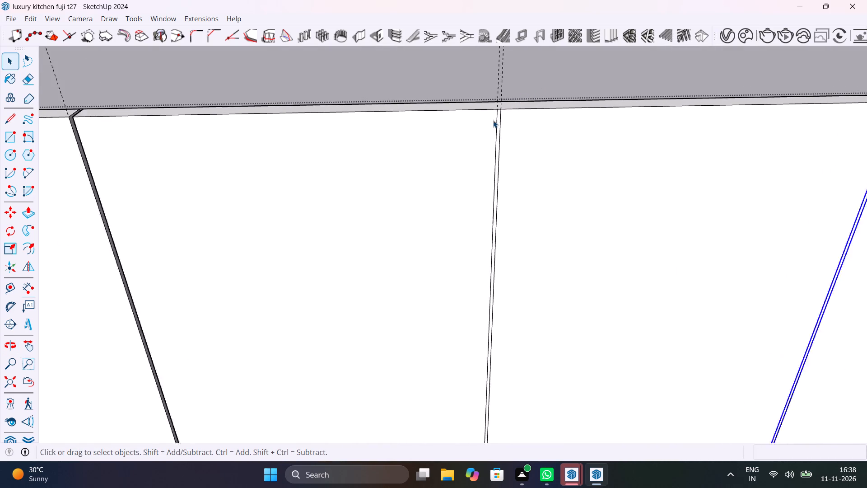
pyautogui.scroll(14, 493, 120)
pyautogui.click(516, 117)
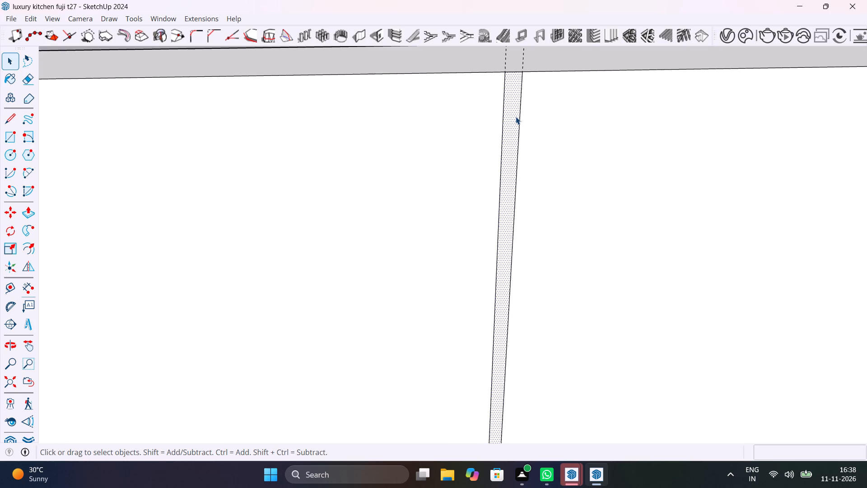
pyautogui.press('p')
pyautogui.click(516, 117)
pyautogui.keyDown('shift'); pyautogui.moveTo(517, 77); pyautogui.dragTo(559, 265, button='middle'); pyautogui.keyUp('shift')
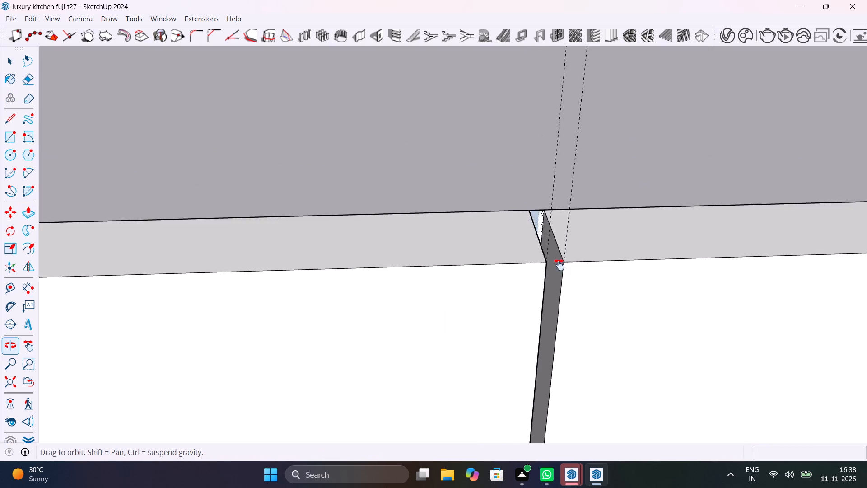
pyautogui.keyDown('shift'); pyautogui.moveTo(559, 265); pyautogui.dragTo(582, 338, button='middle'); pyautogui.keyUp('shift')
pyautogui.scroll(1, 582, 338)
pyautogui.click(560, 250)
pyautogui.scroll(-11, 370, 147)
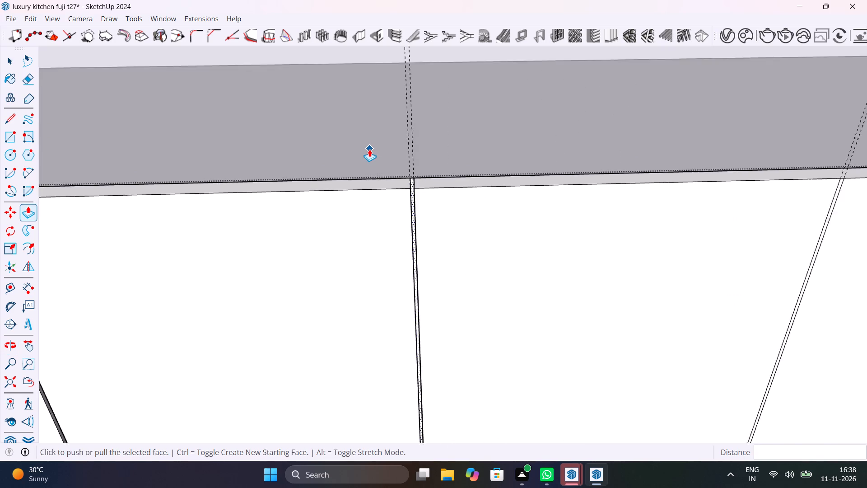
# Push the narrow strip at the second guide pair back 1" to cut the next shutter gap.
pyautogui.scroll(-10, 369, 149)
pyautogui.scroll(16, 587, 171)
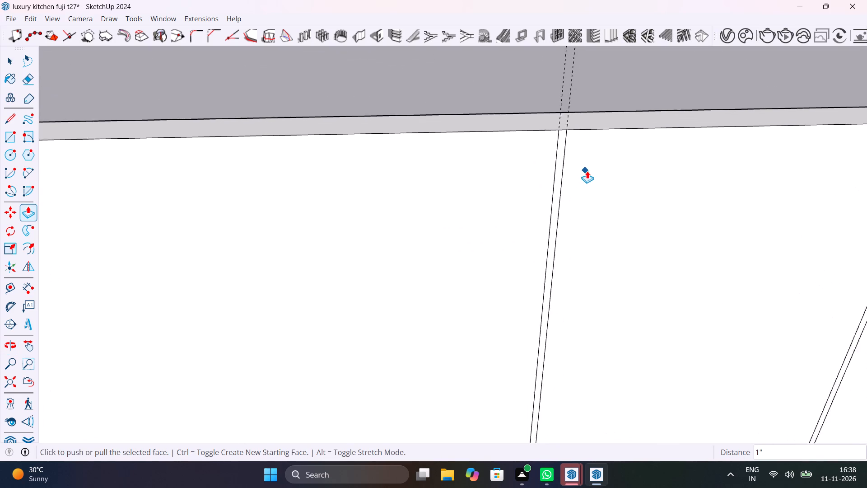
pyautogui.scroll(2, 587, 171)
pyautogui.press('space')
pyautogui.press('p')
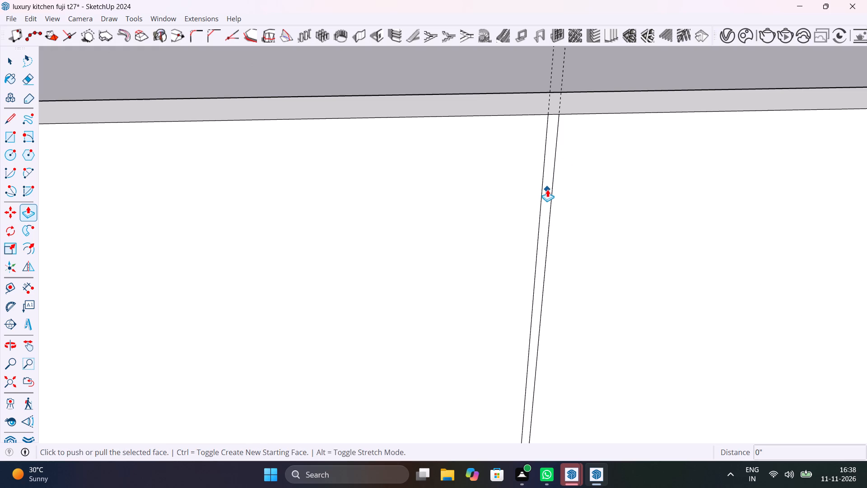
pyautogui.press('space')
pyautogui.click(547, 189)
pyautogui.press('p')
pyautogui.click(547, 189)
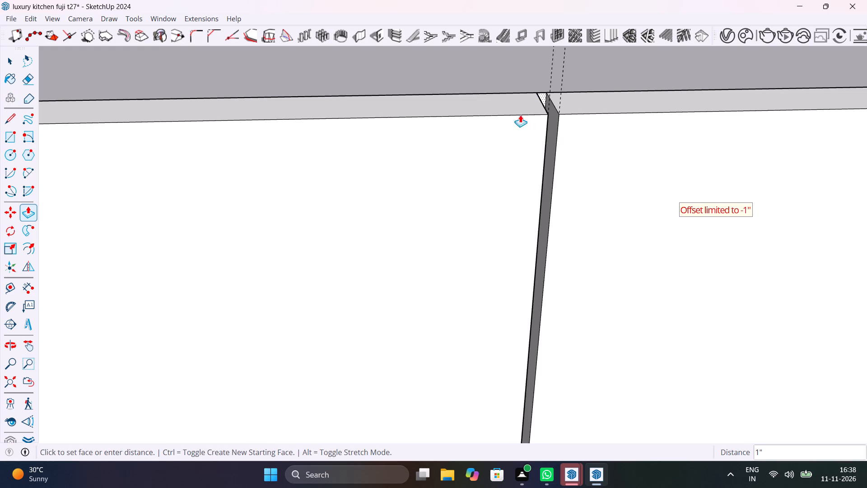
pyautogui.click(480, 70)
pyautogui.scroll(-20, 502, 123)
pyautogui.scroll(-14, 502, 123)
pyautogui.press('space')
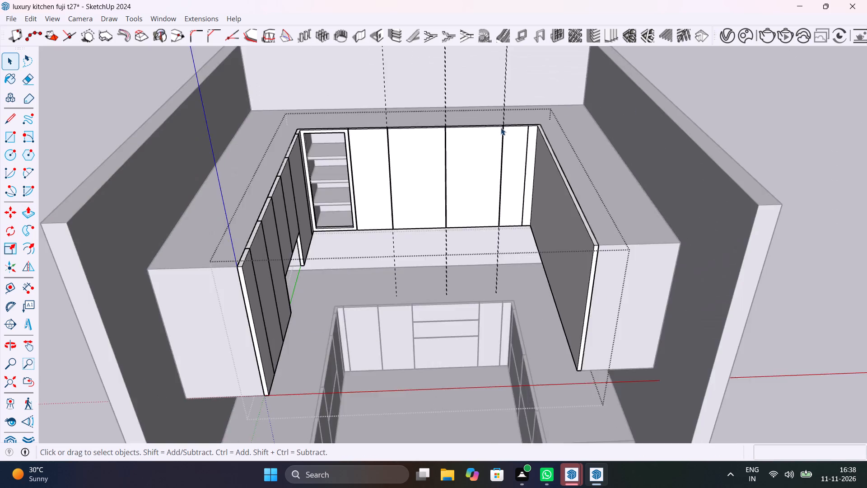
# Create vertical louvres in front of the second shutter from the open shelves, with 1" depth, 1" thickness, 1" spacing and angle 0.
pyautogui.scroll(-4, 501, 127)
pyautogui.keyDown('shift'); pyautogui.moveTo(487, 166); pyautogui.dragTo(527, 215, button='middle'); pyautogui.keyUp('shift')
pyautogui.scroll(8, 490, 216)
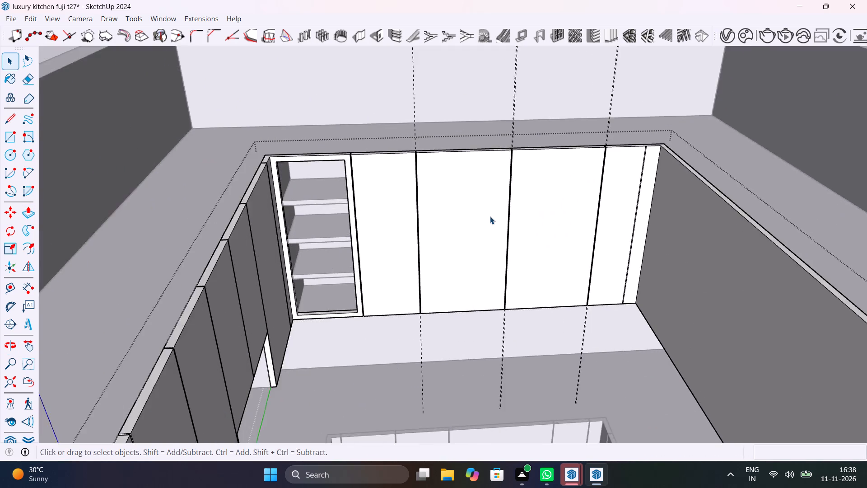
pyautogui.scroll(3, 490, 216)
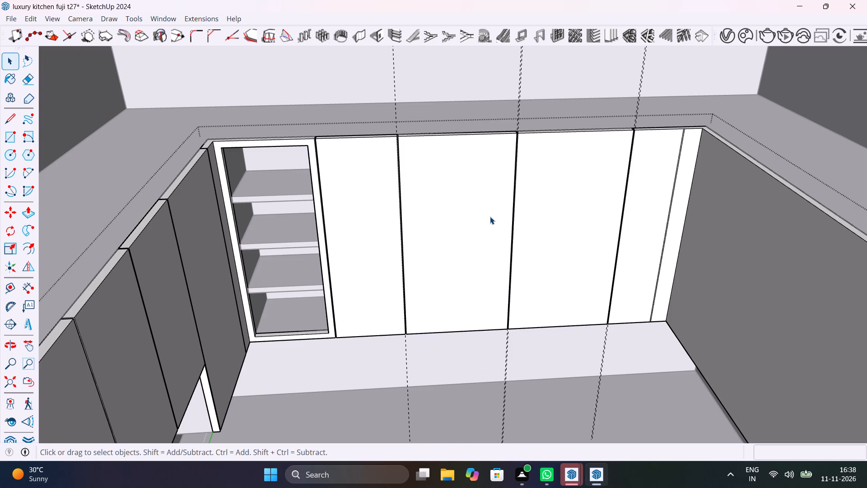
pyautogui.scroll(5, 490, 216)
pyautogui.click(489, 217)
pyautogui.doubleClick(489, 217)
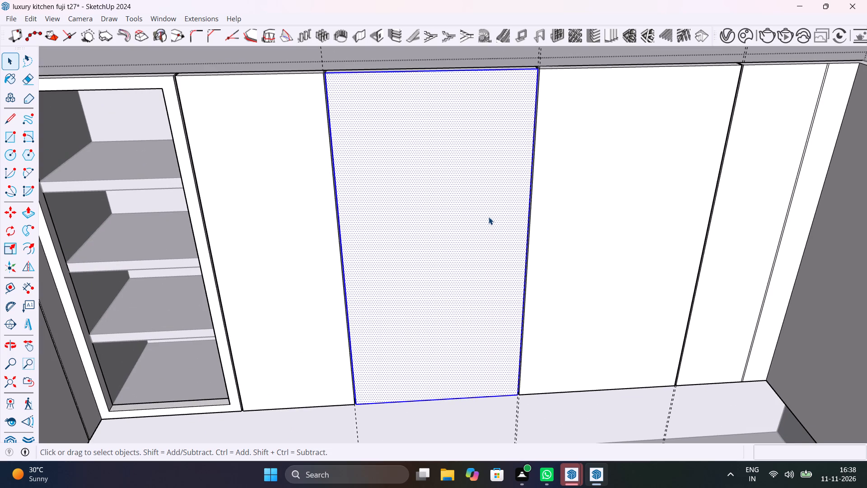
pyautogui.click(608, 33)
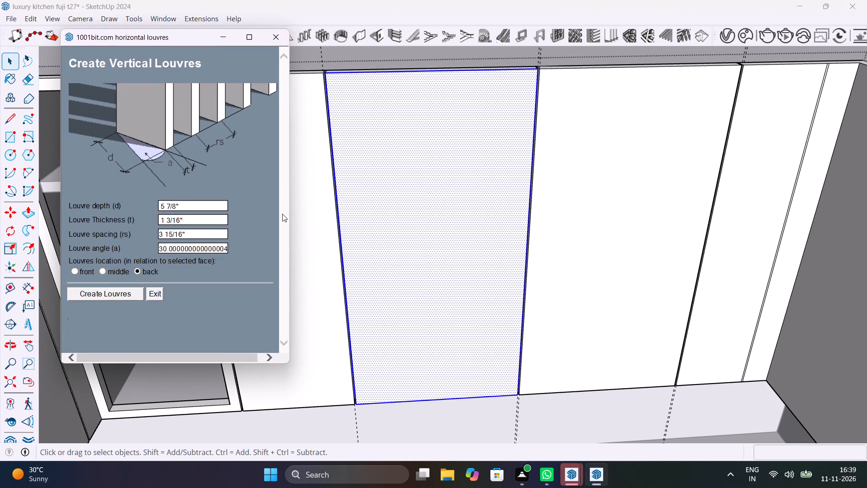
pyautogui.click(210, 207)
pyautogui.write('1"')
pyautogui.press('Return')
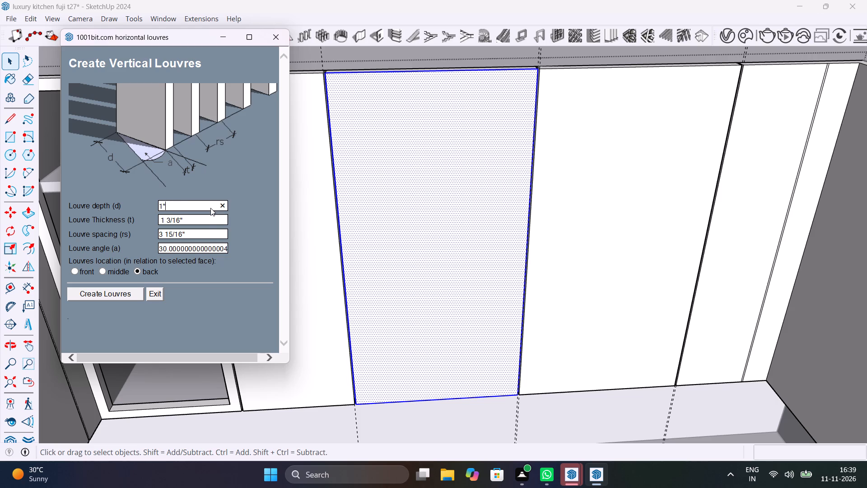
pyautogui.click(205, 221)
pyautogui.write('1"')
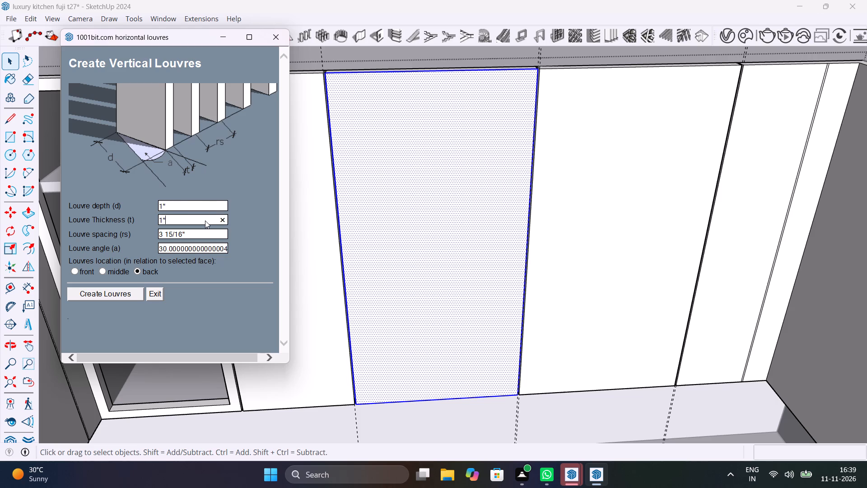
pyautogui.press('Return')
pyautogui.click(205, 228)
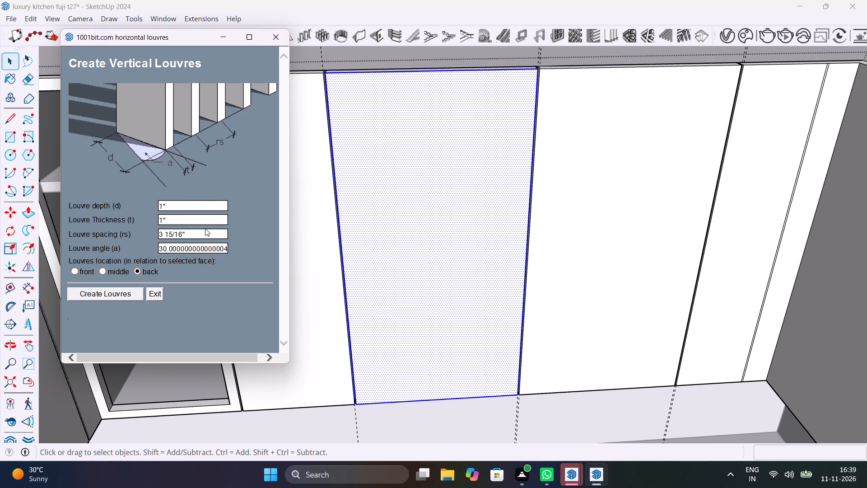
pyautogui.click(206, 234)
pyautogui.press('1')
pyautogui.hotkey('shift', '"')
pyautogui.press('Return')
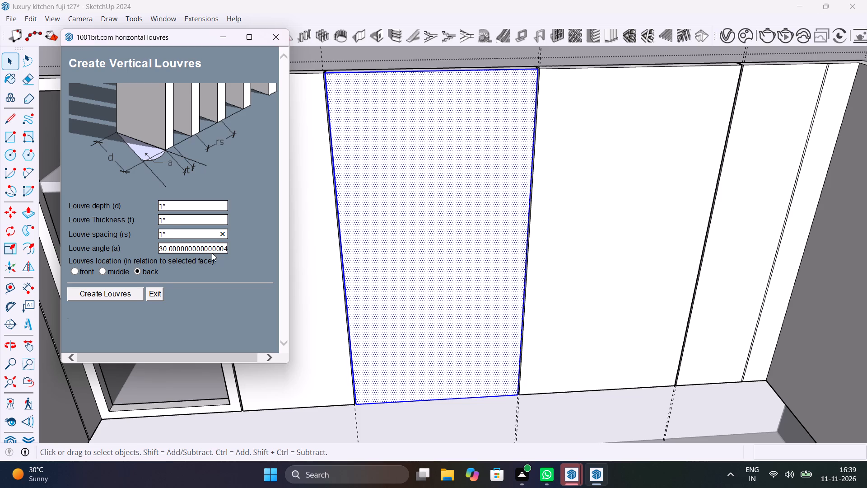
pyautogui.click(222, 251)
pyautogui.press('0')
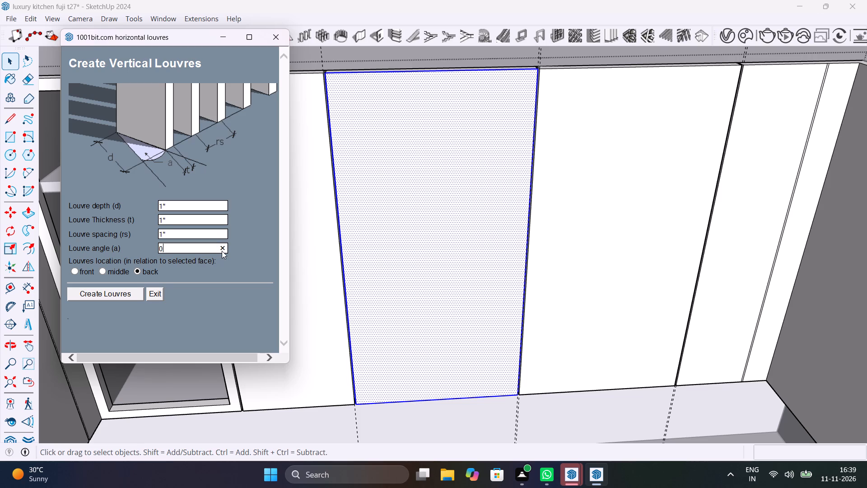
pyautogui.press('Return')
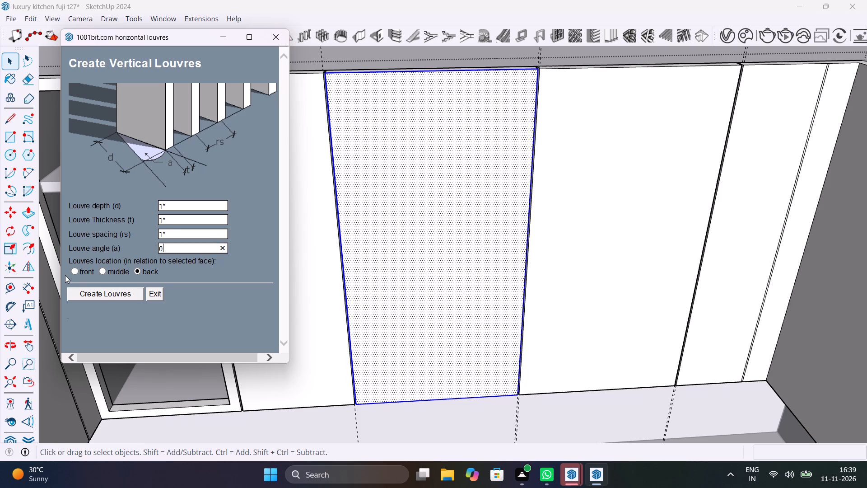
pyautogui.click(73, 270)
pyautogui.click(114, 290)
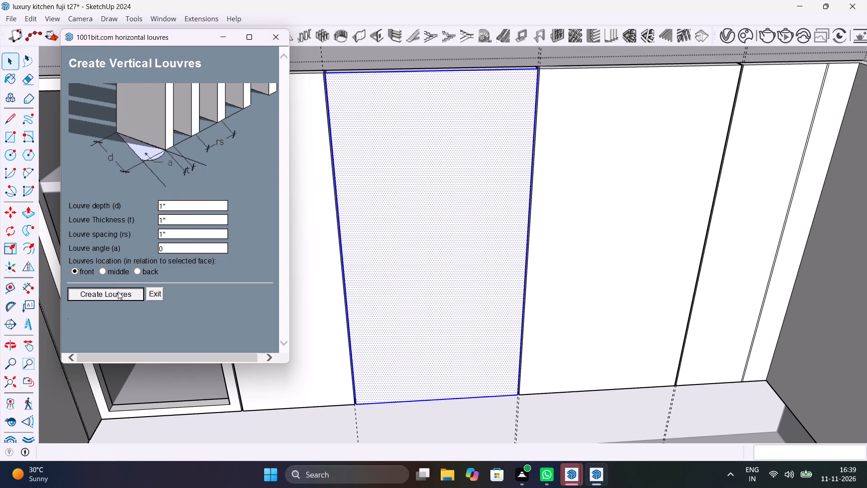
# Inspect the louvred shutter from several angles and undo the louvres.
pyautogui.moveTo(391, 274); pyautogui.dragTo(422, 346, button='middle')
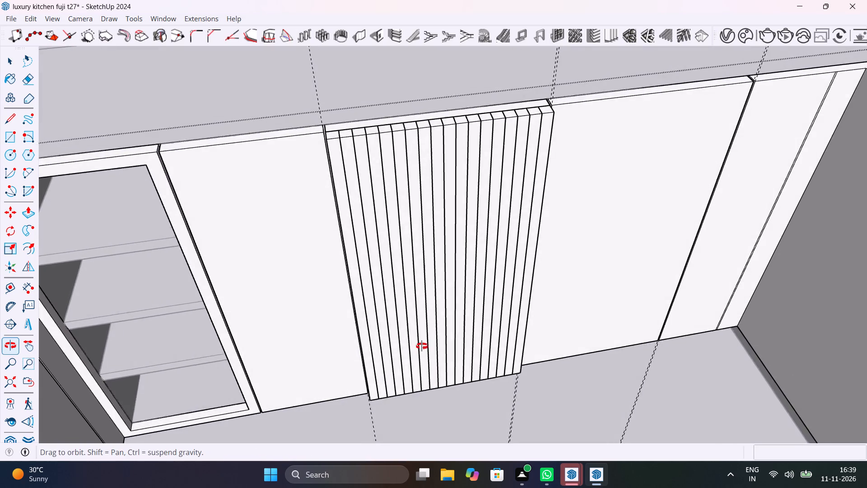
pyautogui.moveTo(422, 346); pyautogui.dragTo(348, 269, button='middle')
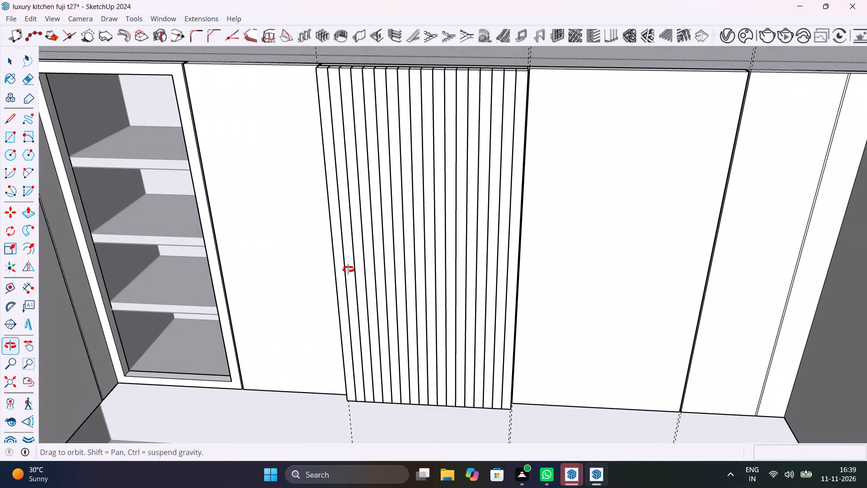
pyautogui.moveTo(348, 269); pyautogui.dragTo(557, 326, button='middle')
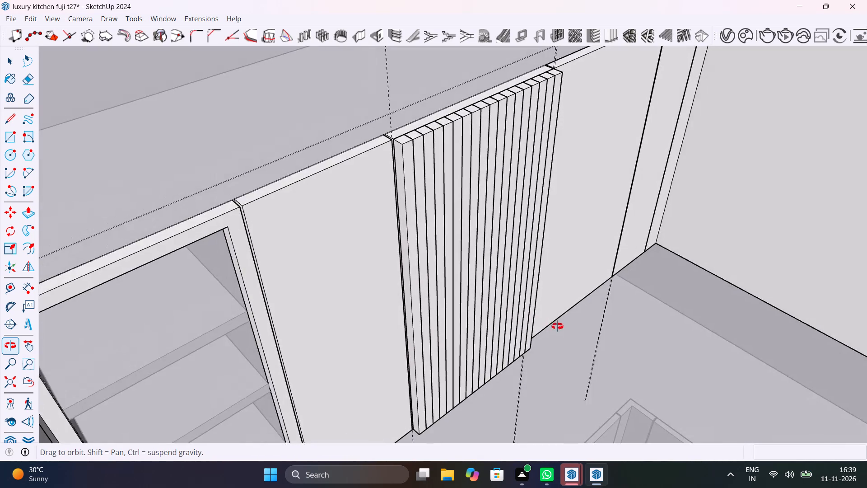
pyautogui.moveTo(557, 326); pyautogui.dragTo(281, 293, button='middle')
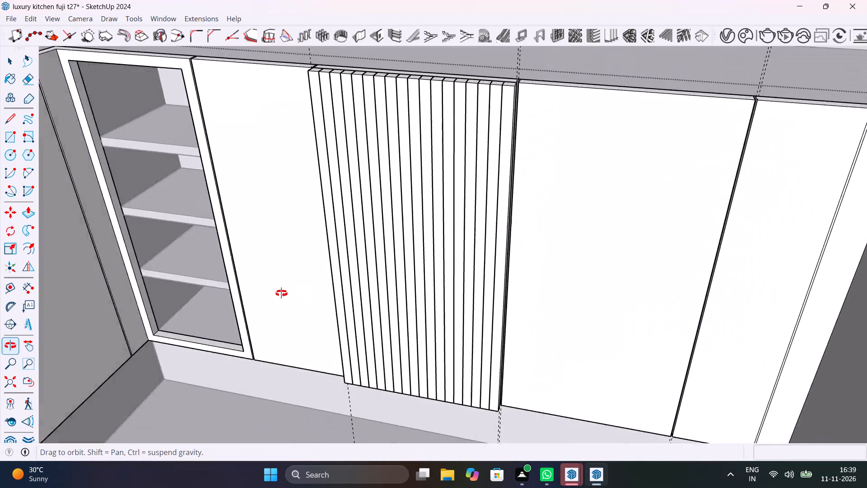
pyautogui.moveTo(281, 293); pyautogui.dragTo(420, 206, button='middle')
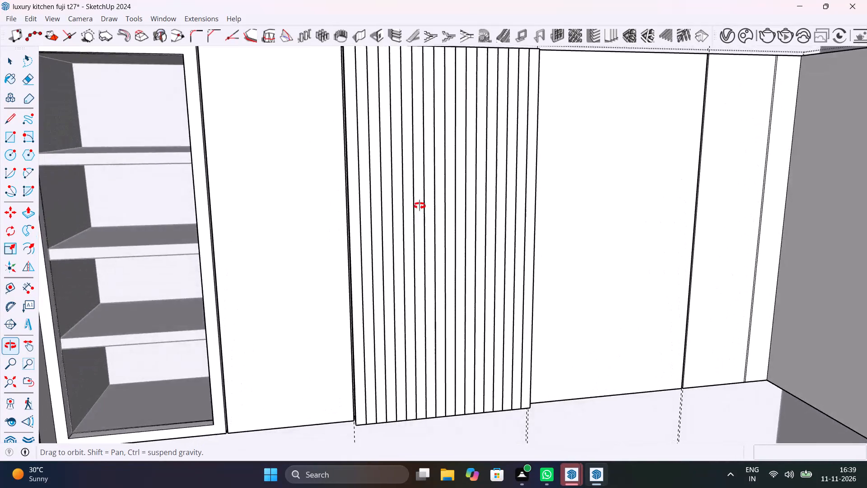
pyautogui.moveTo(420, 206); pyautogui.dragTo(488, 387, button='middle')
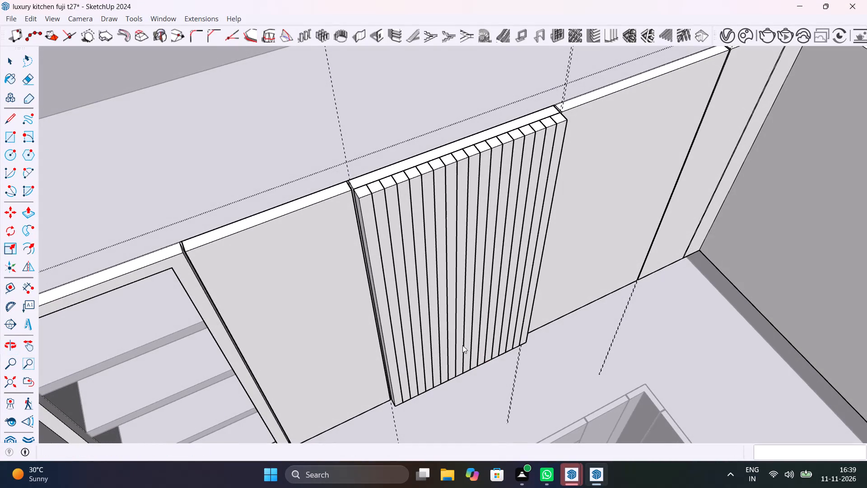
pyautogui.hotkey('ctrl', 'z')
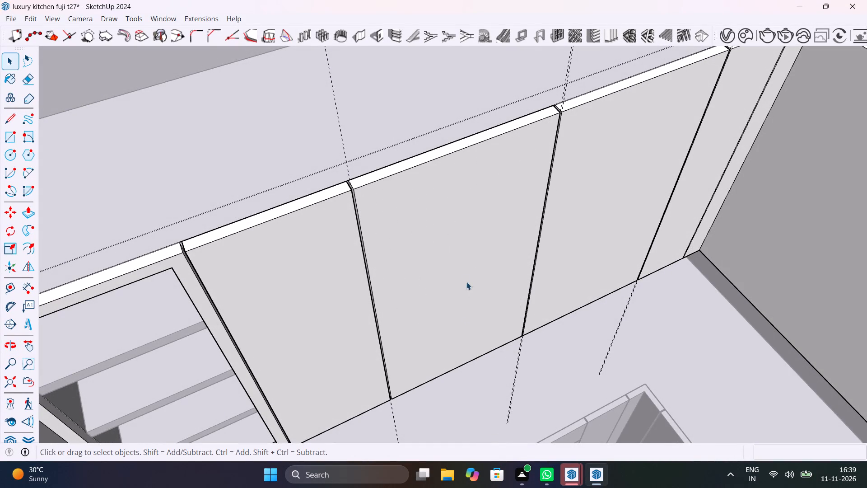
# Push the front face of the second shutter from the open shelves back about 15/16".
pyautogui.scroll(5, 451, 261)
pyautogui.click(444, 263)
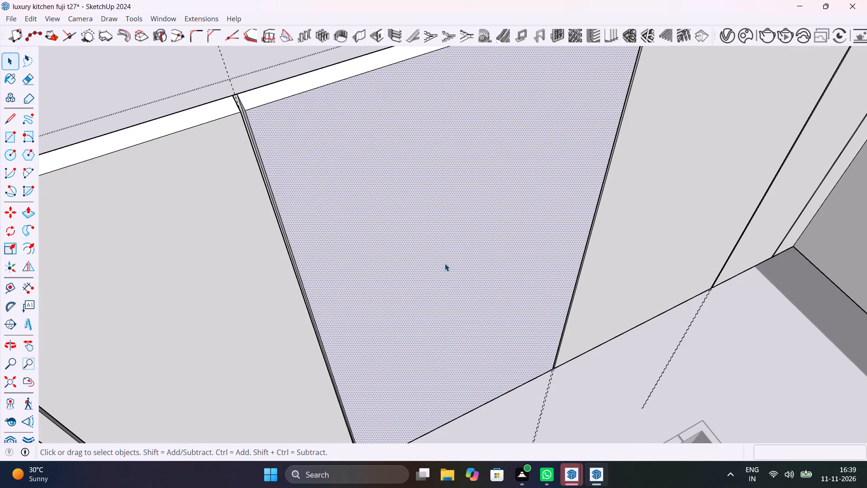
pyautogui.keyDown('shift'); pyautogui.scroll(1, 445, 263); pyautogui.keyUp('shift')
pyautogui.keyDown('shift'); pyautogui.moveTo(445, 263); pyautogui.dragTo(534, 383, button='middle'); pyautogui.keyUp('shift')
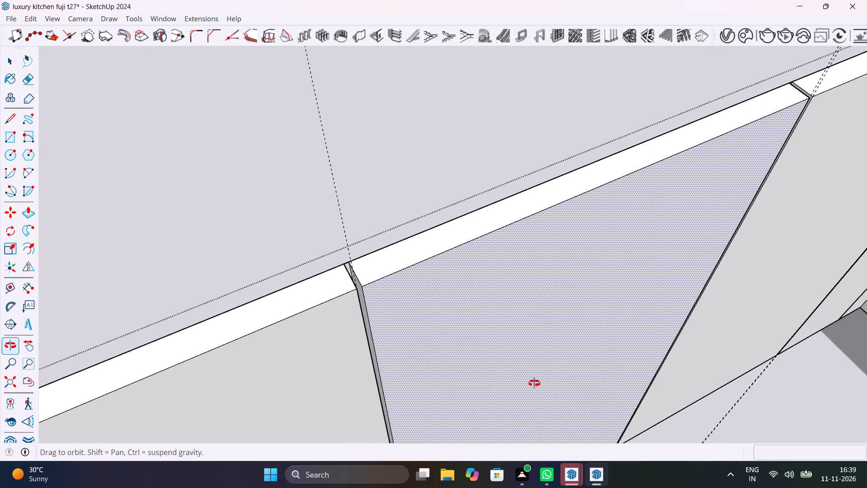
pyautogui.keyDown('shift'); pyautogui.moveTo(534, 383); pyautogui.dragTo(480, 371, button='middle'); pyautogui.keyUp('shift')
pyautogui.press('p')
pyautogui.click(482, 361)
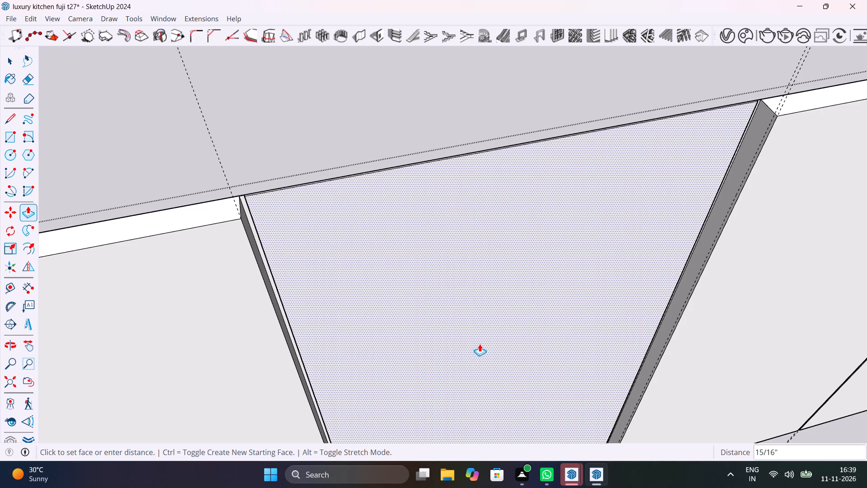
pyautogui.click(480, 344)
pyautogui.scroll(-8, 375, 314)
pyautogui.press('space')
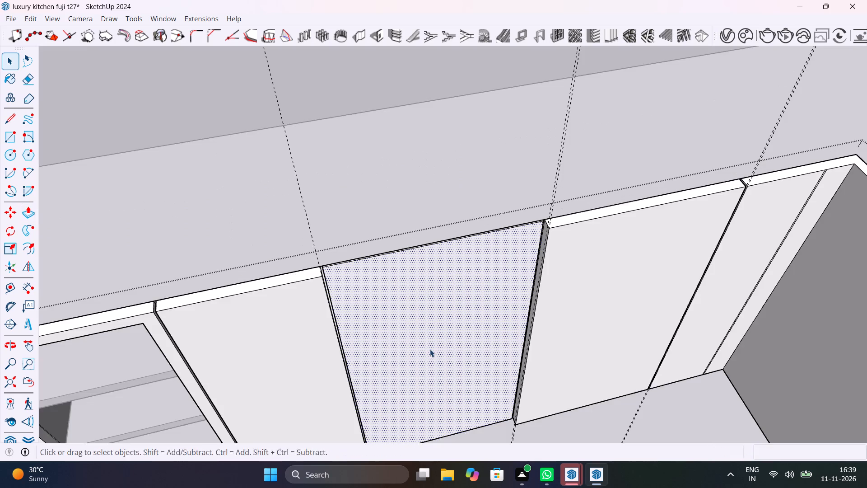
# Save the model.
pyautogui.moveTo(430, 349); pyautogui.dragTo(524, 286, button='middle')
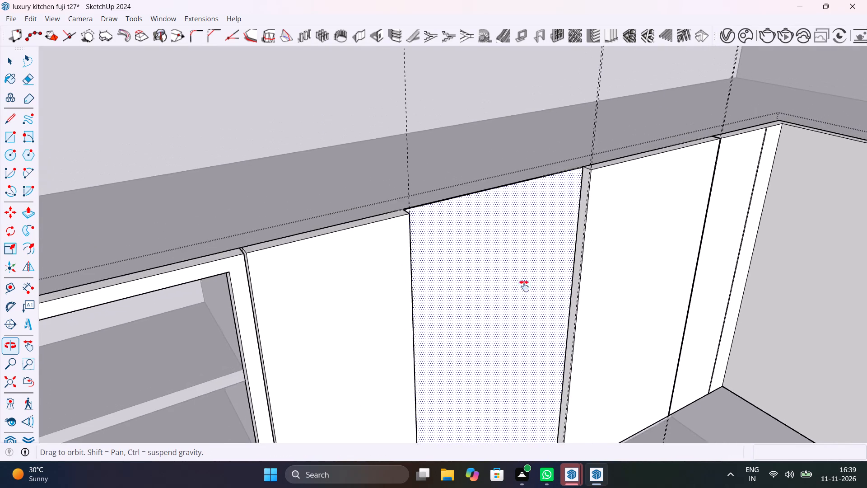
pyautogui.moveTo(524, 286); pyautogui.dragTo(525, 288, button='middle')
pyautogui.hotkey('ctrl', 's')
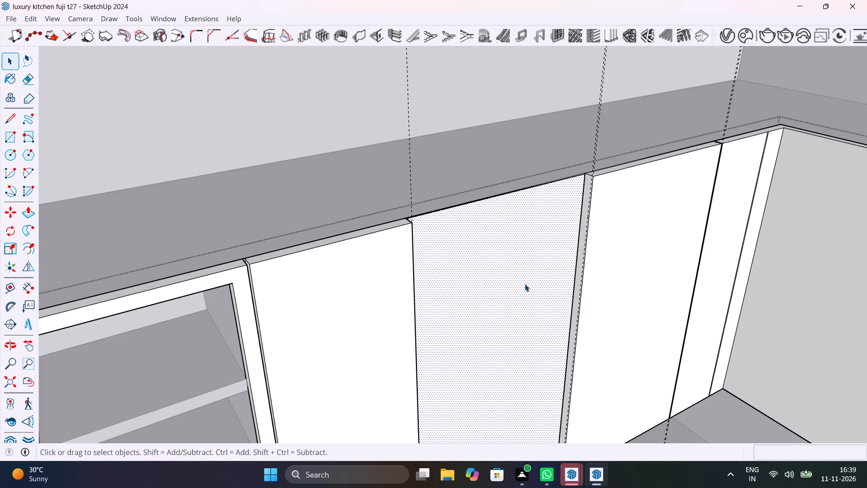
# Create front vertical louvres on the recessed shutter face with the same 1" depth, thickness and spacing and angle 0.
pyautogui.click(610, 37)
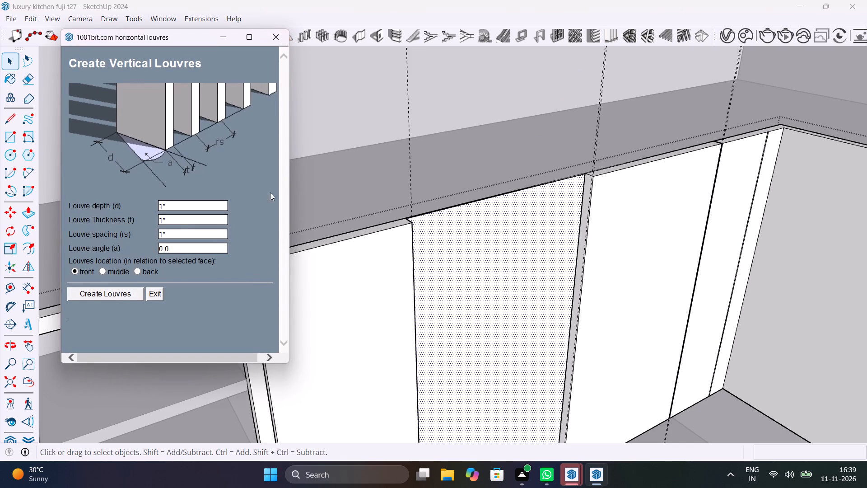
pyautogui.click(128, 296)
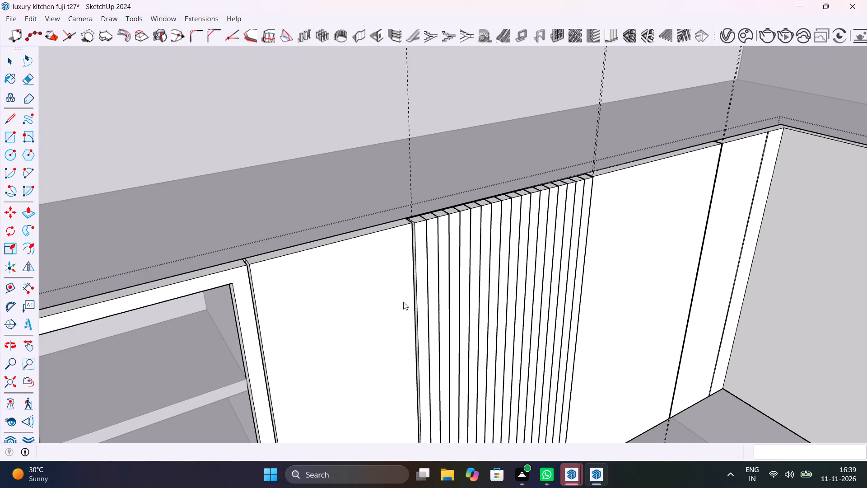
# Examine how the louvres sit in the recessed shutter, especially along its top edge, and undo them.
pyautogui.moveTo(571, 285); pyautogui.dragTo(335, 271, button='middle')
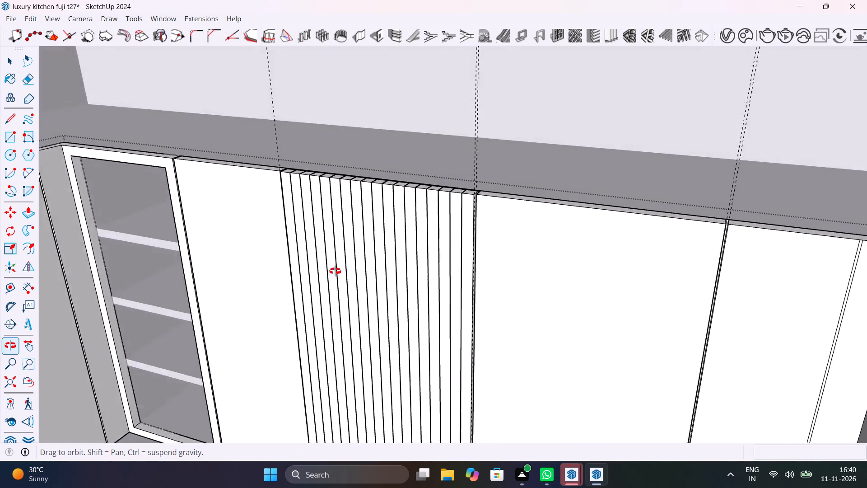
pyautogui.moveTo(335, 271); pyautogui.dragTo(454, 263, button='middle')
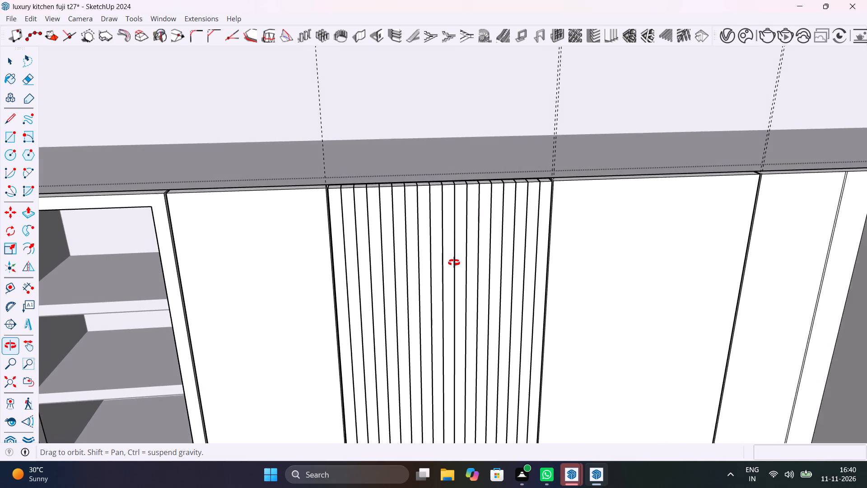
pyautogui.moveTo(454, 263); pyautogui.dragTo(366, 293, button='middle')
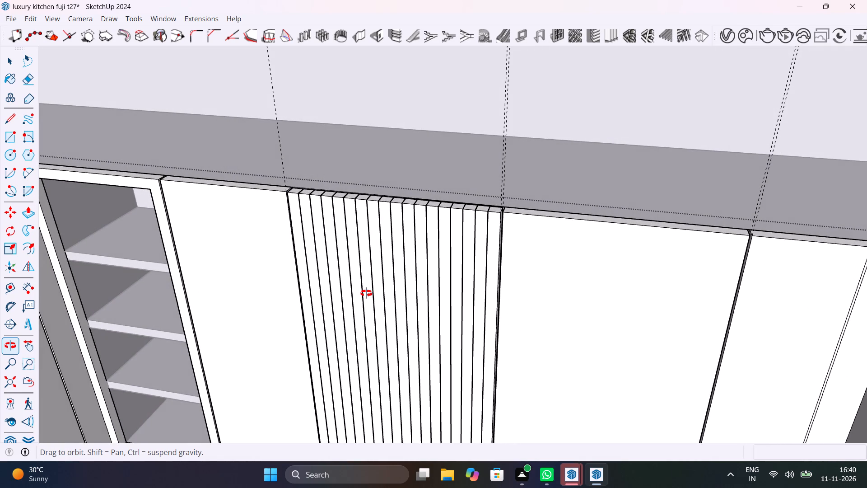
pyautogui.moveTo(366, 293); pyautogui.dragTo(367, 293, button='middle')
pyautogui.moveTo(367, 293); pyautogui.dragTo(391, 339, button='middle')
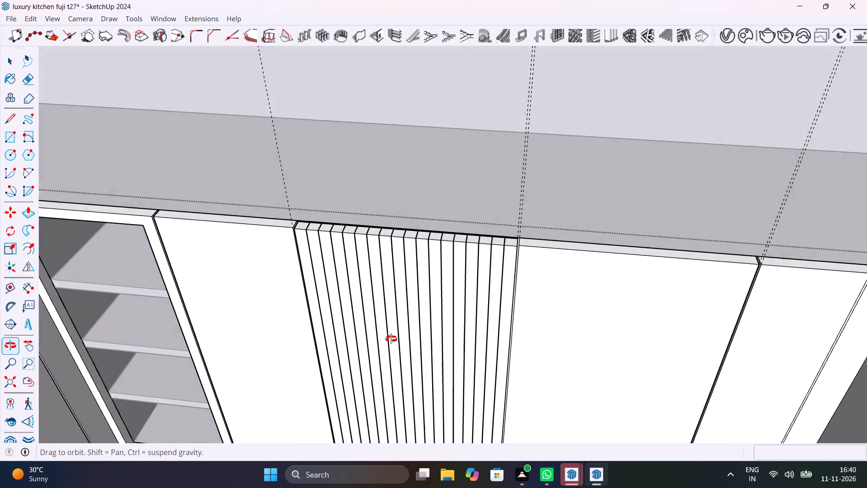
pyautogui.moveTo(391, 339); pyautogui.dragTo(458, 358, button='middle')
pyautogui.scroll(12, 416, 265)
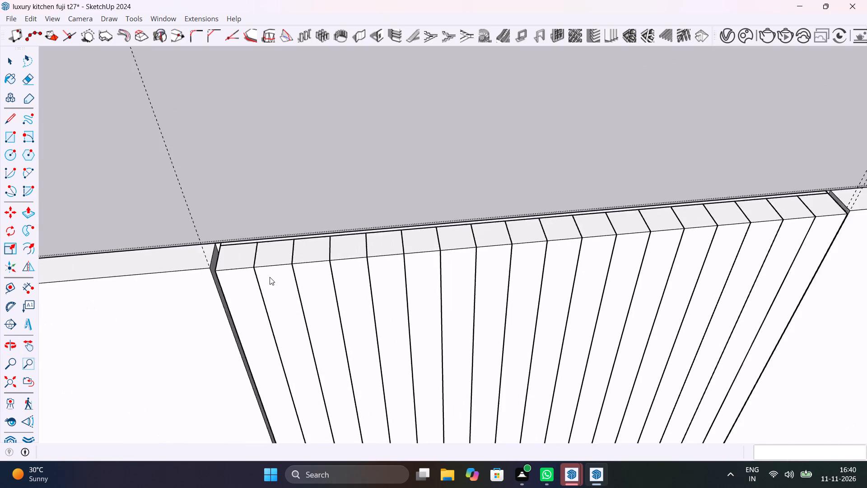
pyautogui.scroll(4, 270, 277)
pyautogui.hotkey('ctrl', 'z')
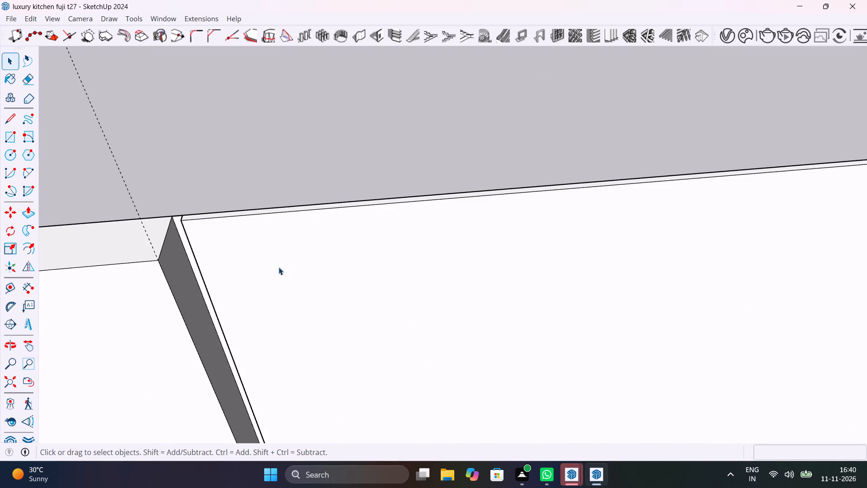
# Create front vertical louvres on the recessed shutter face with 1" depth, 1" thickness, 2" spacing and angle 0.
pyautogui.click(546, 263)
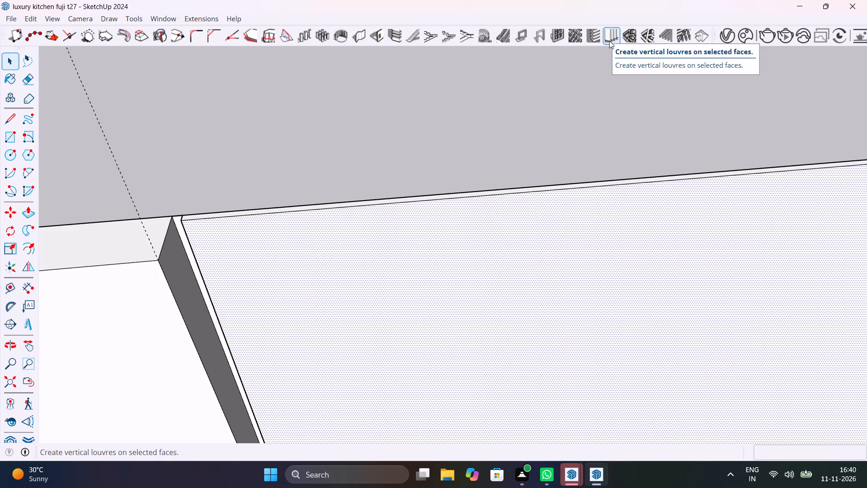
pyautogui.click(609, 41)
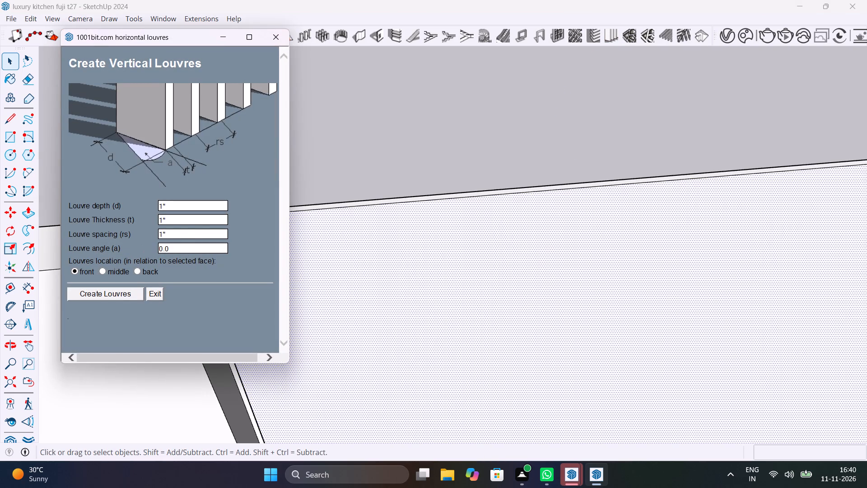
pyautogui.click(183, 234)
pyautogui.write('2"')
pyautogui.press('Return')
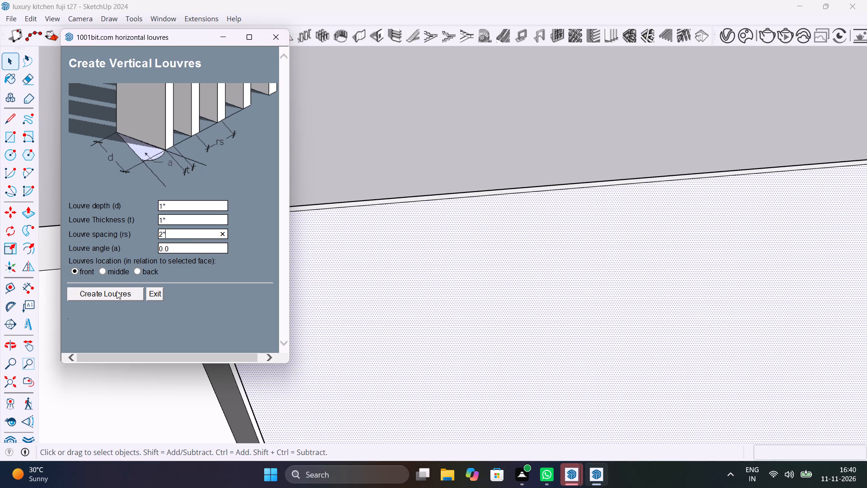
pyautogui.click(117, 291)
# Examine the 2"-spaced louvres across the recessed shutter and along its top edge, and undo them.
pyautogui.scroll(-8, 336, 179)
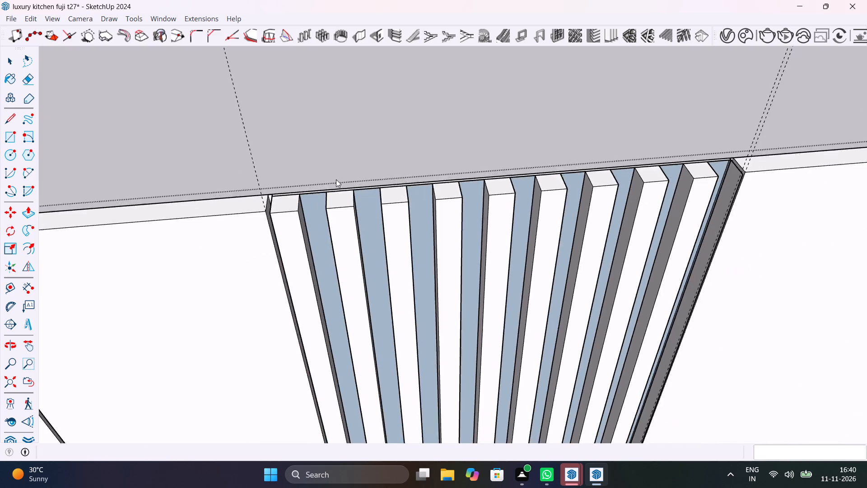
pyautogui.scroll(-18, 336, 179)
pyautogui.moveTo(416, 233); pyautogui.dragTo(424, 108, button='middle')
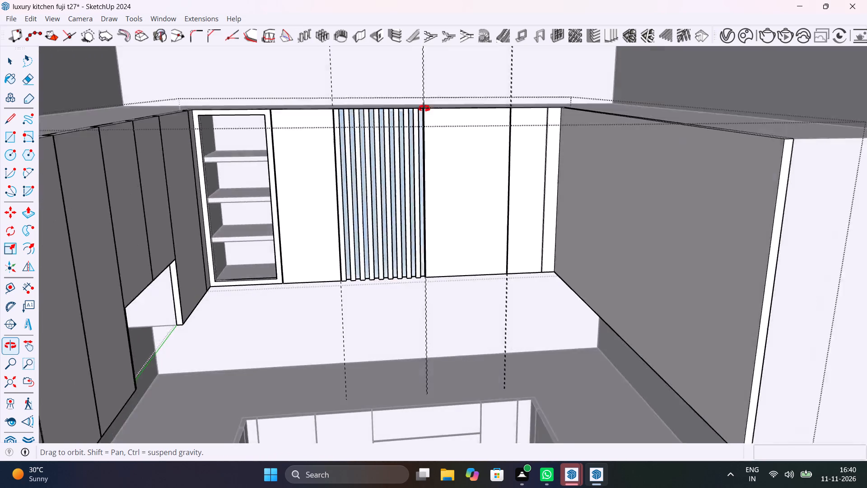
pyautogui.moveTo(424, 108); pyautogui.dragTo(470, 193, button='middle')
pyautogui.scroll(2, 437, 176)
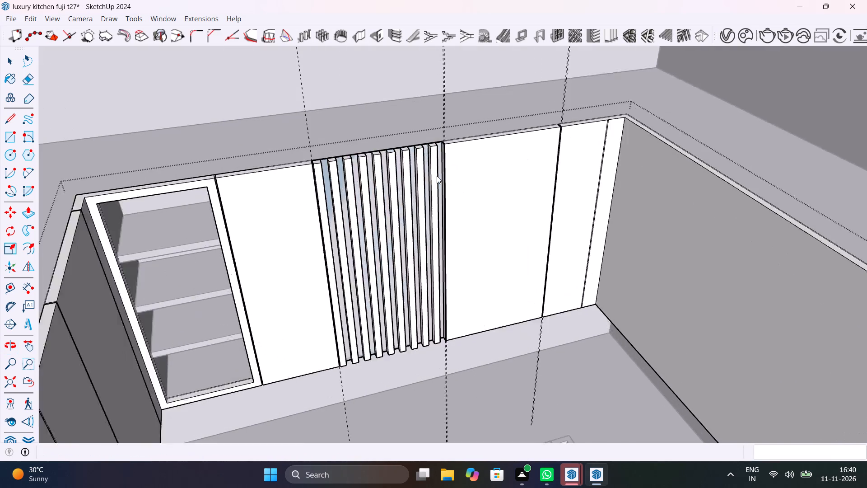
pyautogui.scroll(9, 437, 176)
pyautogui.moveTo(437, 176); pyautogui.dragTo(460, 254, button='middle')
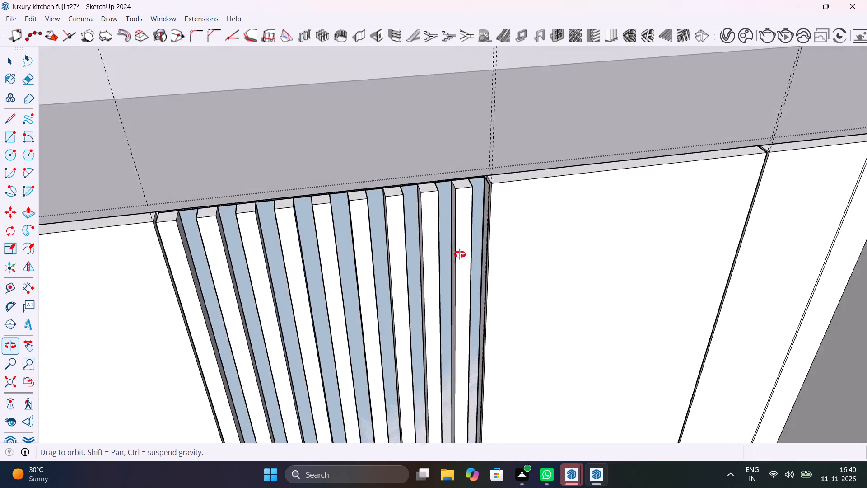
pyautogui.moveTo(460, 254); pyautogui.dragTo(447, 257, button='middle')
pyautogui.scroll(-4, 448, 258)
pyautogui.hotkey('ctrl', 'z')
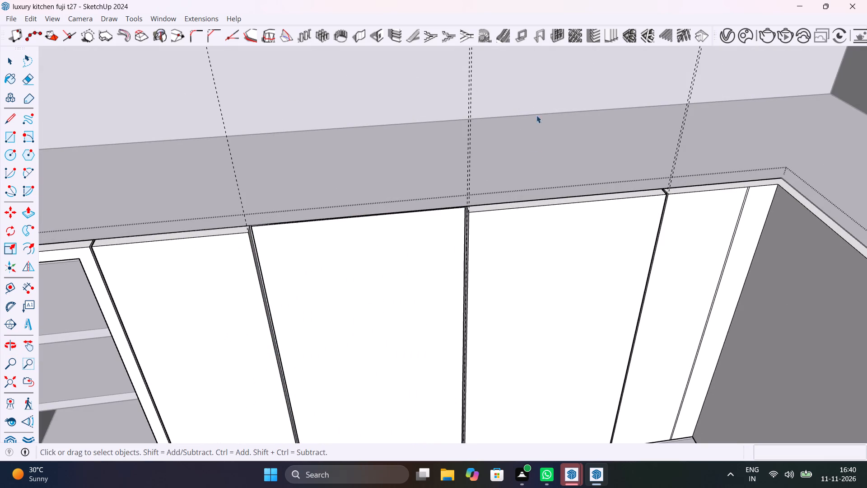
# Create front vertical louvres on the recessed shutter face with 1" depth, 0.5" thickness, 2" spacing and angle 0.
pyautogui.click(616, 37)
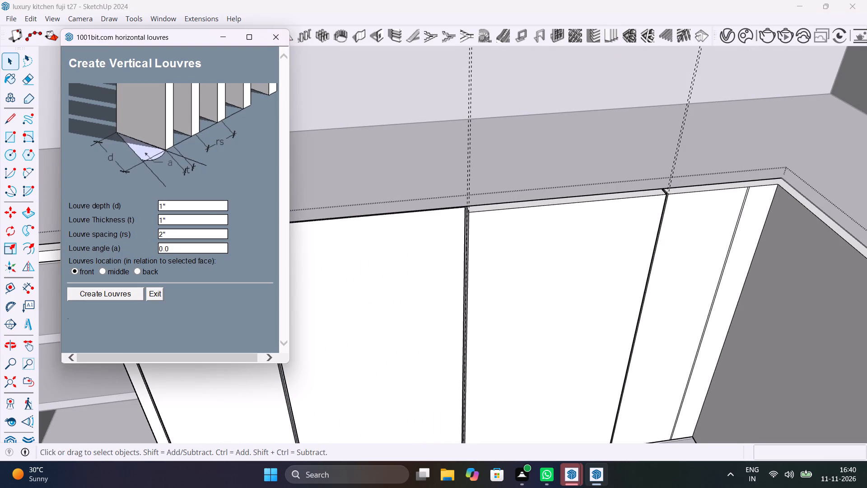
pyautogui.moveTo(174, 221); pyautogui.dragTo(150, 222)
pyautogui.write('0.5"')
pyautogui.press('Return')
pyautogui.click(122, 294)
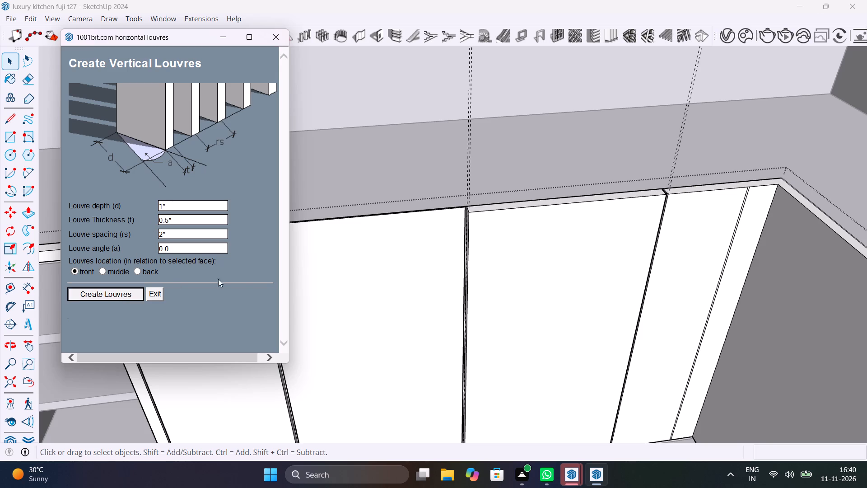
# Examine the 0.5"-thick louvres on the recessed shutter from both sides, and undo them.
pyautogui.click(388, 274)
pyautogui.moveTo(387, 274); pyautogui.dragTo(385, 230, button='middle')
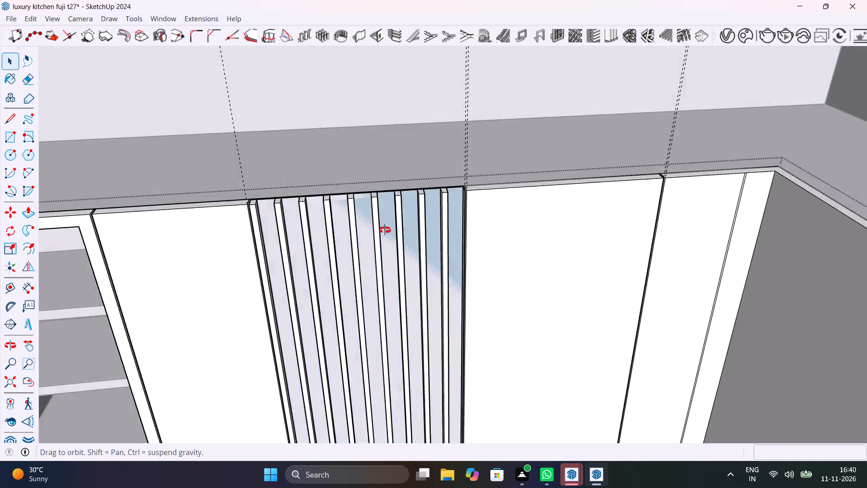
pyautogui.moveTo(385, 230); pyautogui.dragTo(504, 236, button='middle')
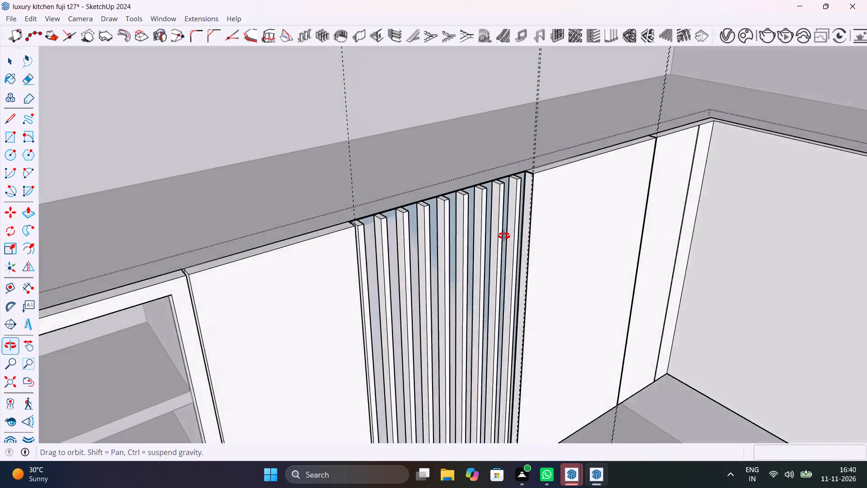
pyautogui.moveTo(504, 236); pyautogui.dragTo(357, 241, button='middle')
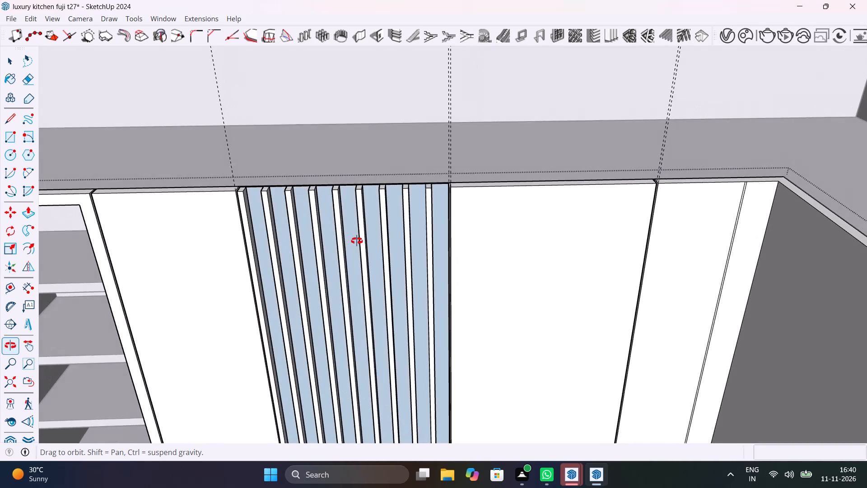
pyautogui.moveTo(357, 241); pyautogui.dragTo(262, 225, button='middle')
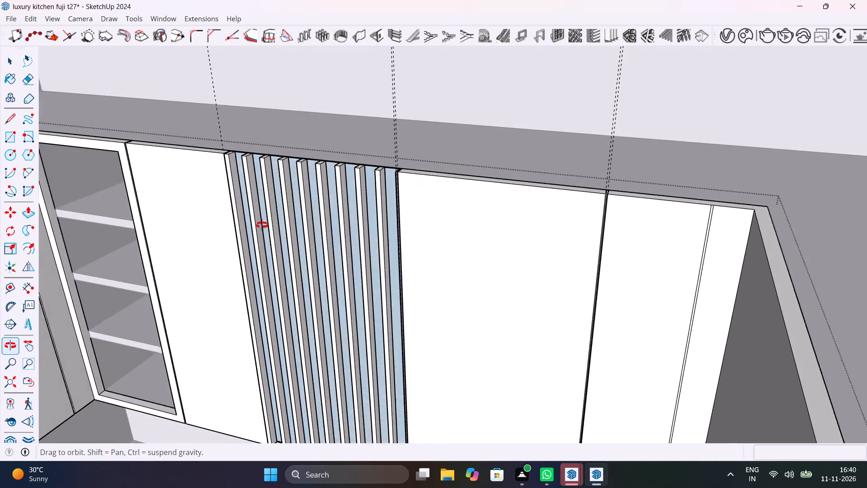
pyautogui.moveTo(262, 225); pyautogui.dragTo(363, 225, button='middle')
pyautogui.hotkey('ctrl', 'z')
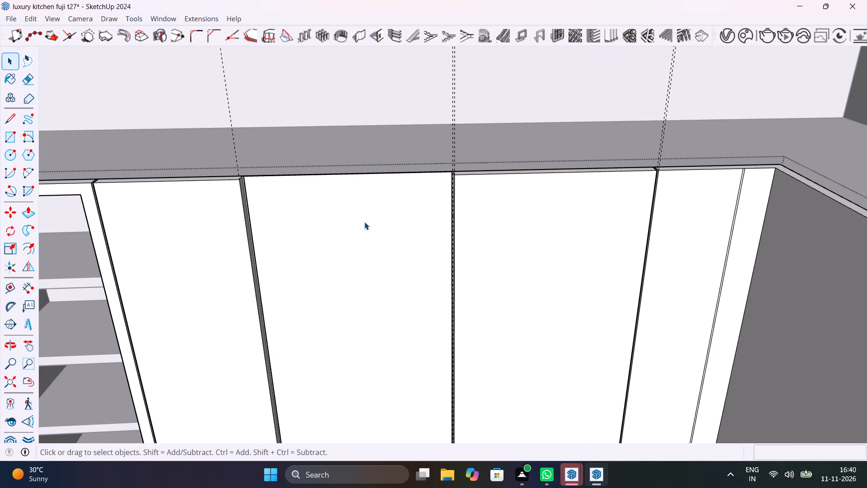
# Copy the recessed face's vertical edge nearest the open shelves about 1/8" inward to mark off a narrow strip.
pyautogui.press('space')
pyautogui.click(364, 222)
pyautogui.moveTo(377, 221); pyautogui.dragTo(377, 219, button='middle')
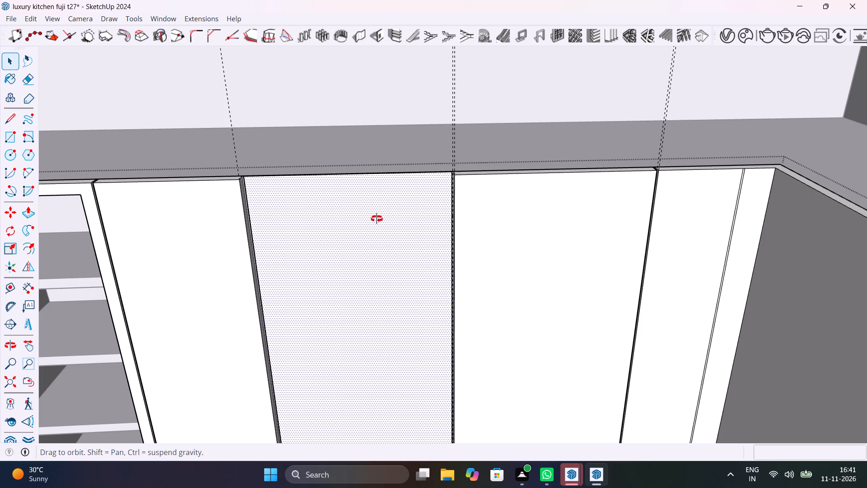
pyautogui.moveTo(377, 219); pyautogui.dragTo(409, 308, button='middle')
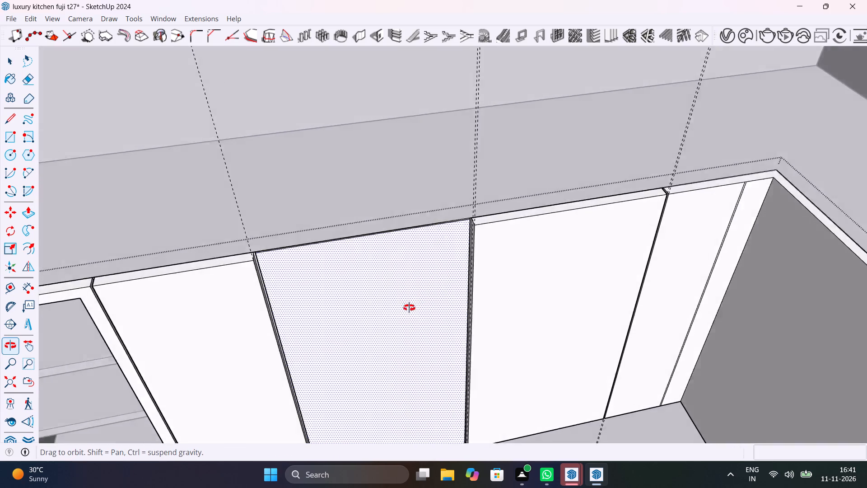
pyautogui.moveTo(409, 308); pyautogui.dragTo(382, 316, button='middle')
pyautogui.scroll(16, 238, 253)
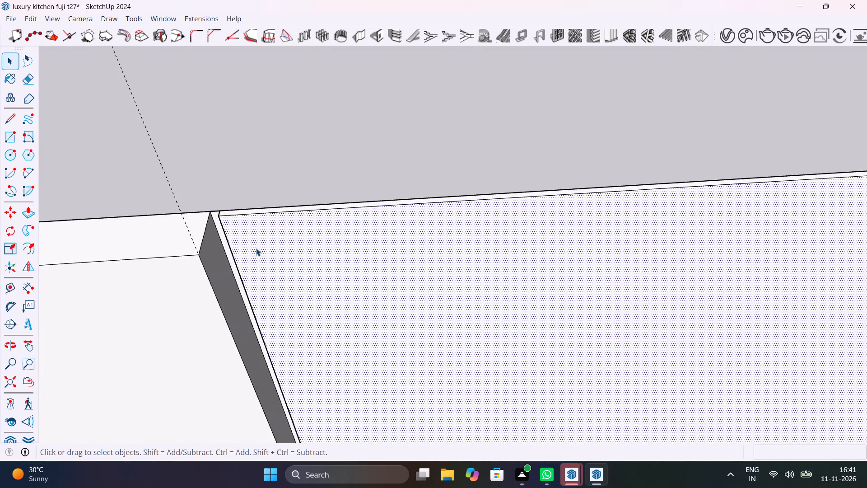
pyautogui.keyDown('shift'); pyautogui.moveTo(256, 248); pyautogui.dragTo(231, 154, button='middle'); pyautogui.keyUp('shift')
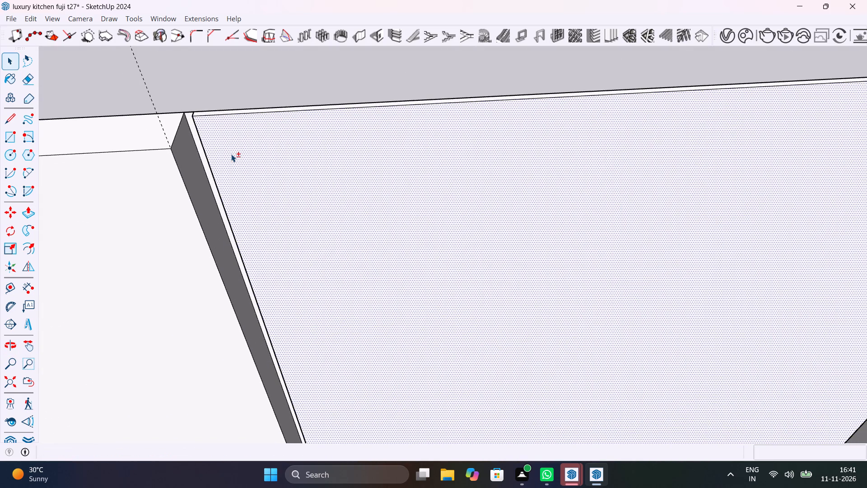
pyautogui.keyDown('shift'); pyautogui.moveTo(231, 154); pyautogui.dragTo(336, 213, button='middle'); pyautogui.keyUp('shift')
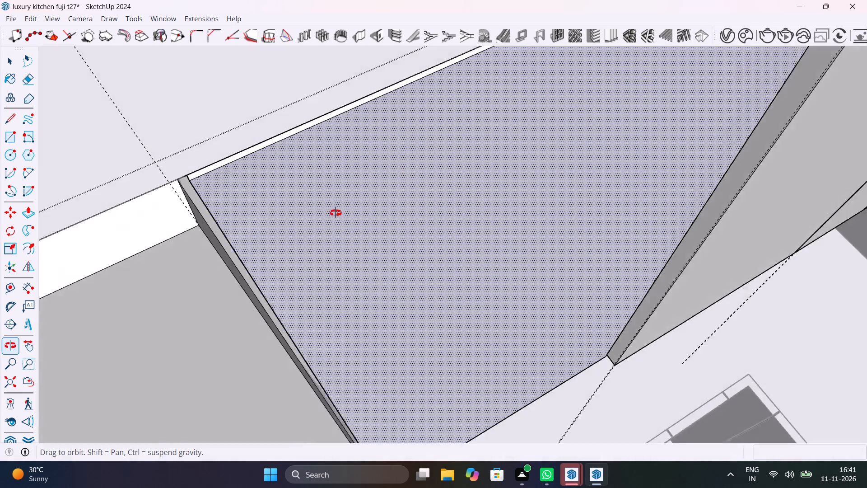
pyautogui.keyDown('shift'); pyautogui.moveTo(336, 213); pyautogui.dragTo(309, 223, button='middle'); pyautogui.keyUp('shift')
pyautogui.scroll(4, 210, 152)
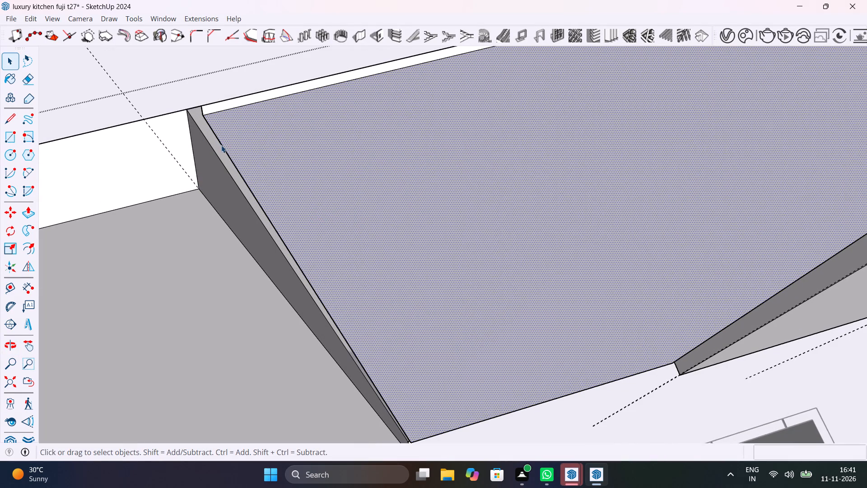
pyautogui.click(221, 145)
pyautogui.press('m')
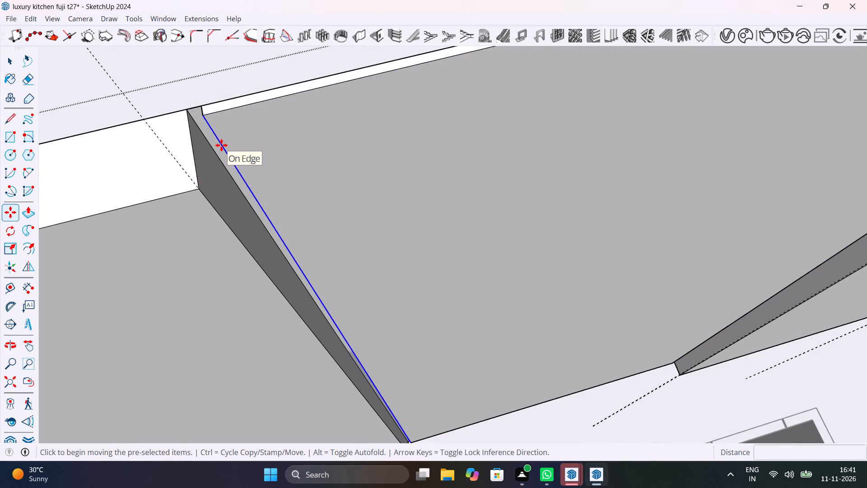
pyautogui.click(209, 116)
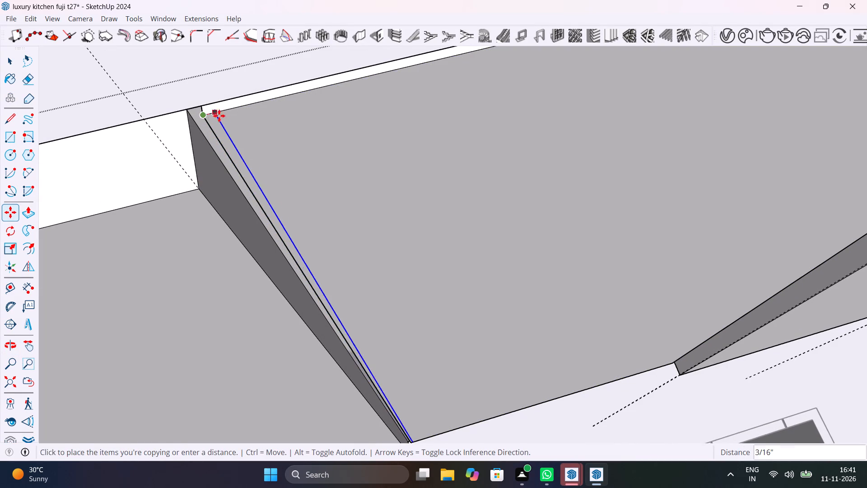
pyautogui.scroll(9, 219, 116)
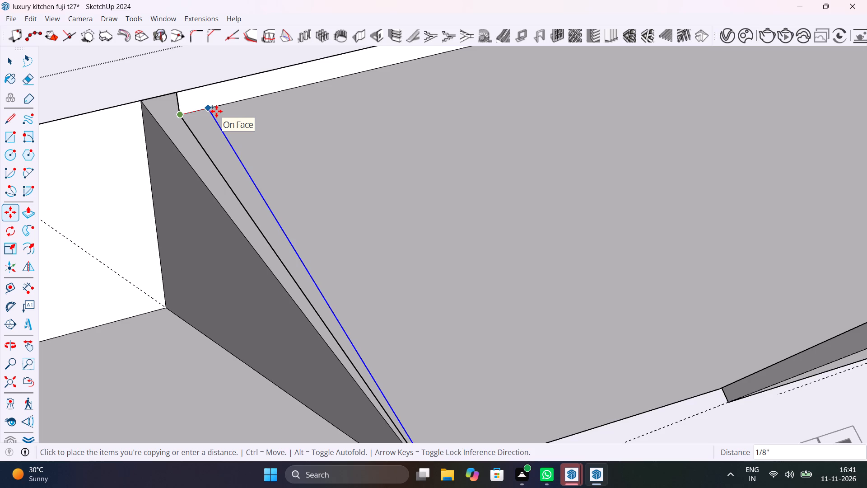
pyautogui.click(216, 111)
pyautogui.press('space')
# Array the narrow strip across the recessed face to its opposite edge, dividing the 1' 5 7/8" copy distance into 15 equal intervals.
pyautogui.click(218, 151)
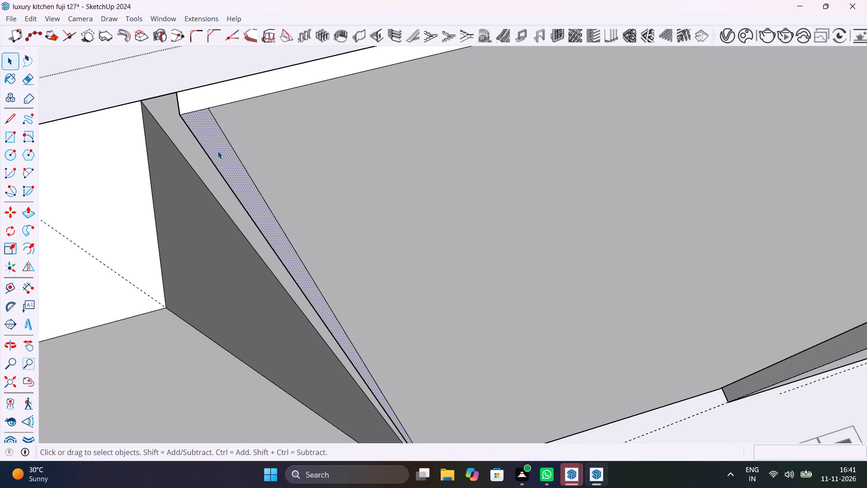
pyautogui.doubleClick(218, 151)
pyautogui.press('m')
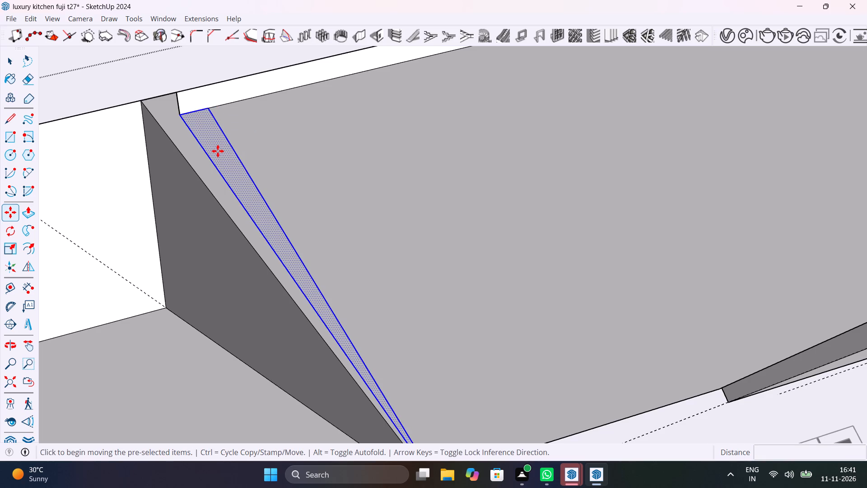
pyautogui.click(210, 110)
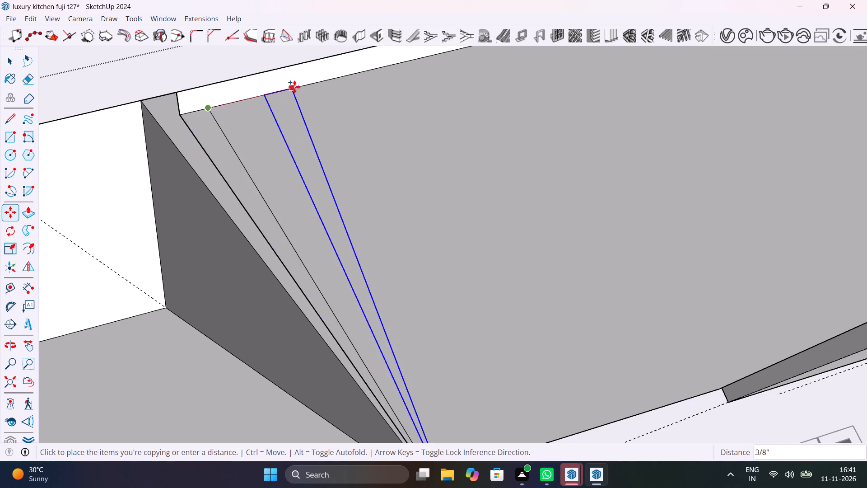
pyautogui.scroll(-11, 294, 87)
pyautogui.keyDown('shift'); pyautogui.moveTo(399, 91); pyautogui.dragTo(131, 233, button='middle'); pyautogui.keyUp('shift')
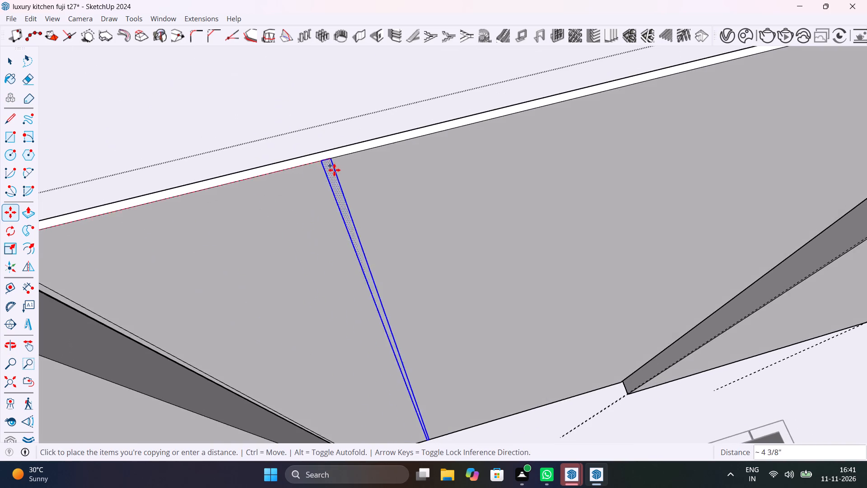
pyautogui.scroll(-14, 334, 170)
pyautogui.scroll(13, 588, 102)
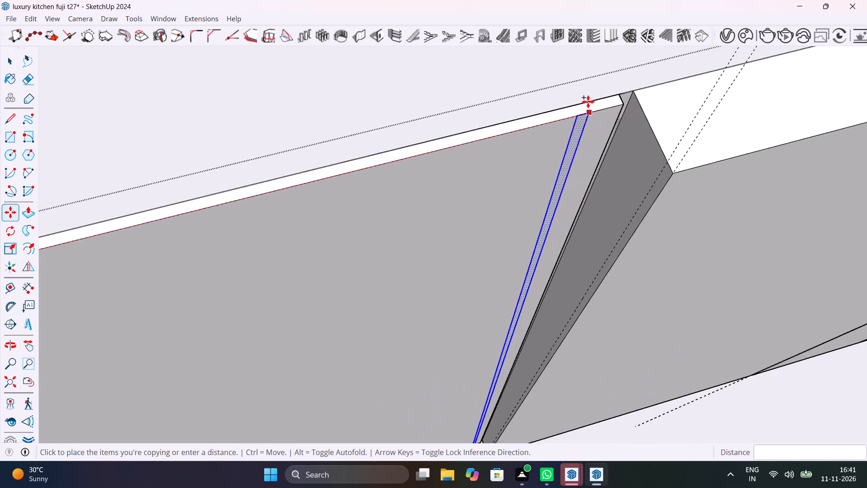
pyautogui.scroll(12, 588, 102)
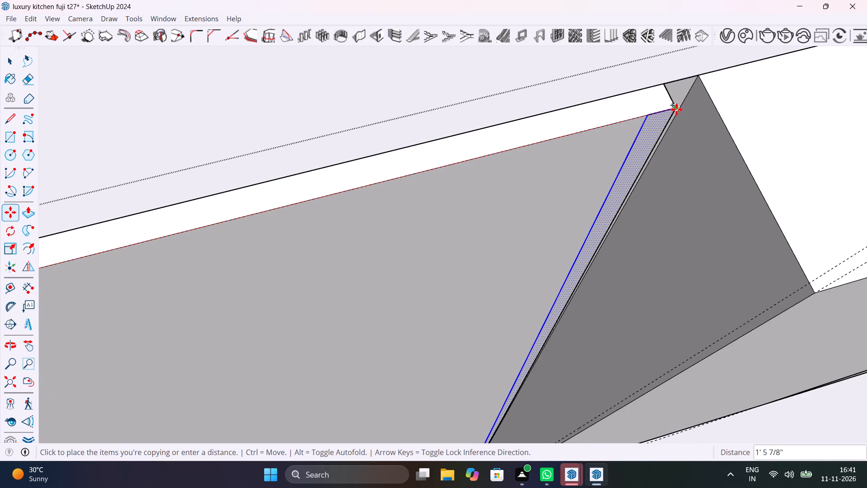
pyautogui.click(676, 109)
pyautogui.scroll(-20, 471, 166)
pyautogui.scroll(-8, 471, 166)
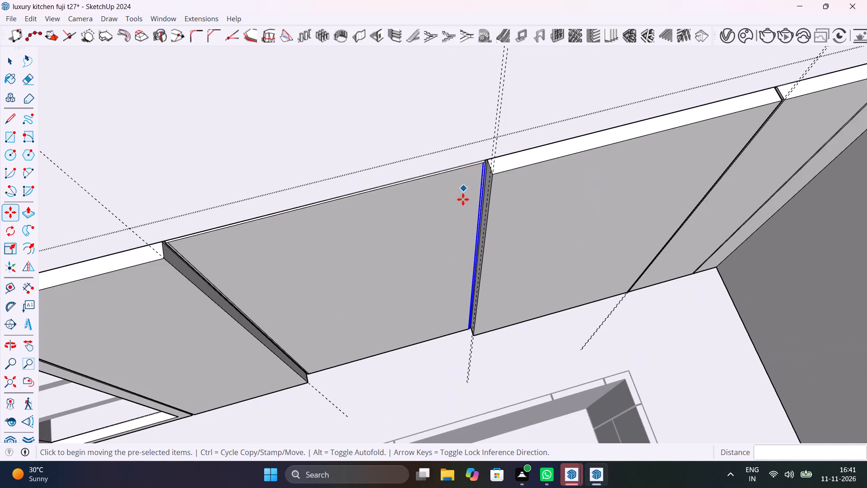
pyautogui.moveTo(461, 204); pyautogui.dragTo(449, 126, button='middle')
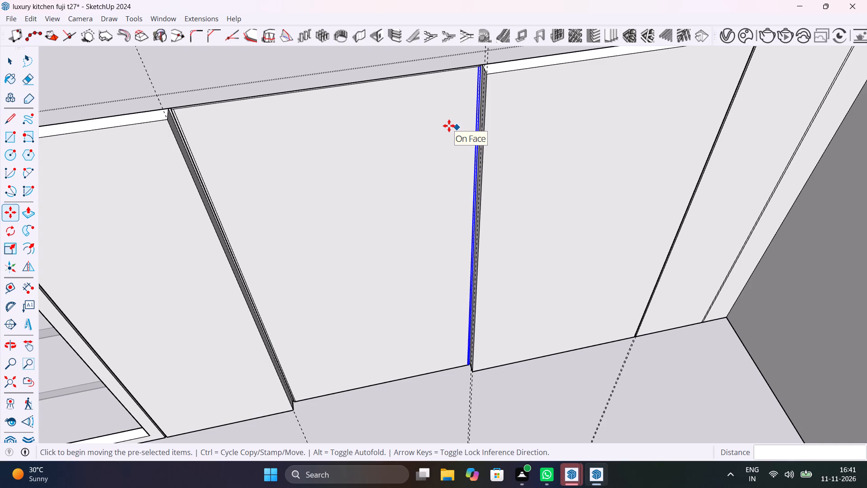
pyautogui.write('15/')
pyautogui.press('Return')
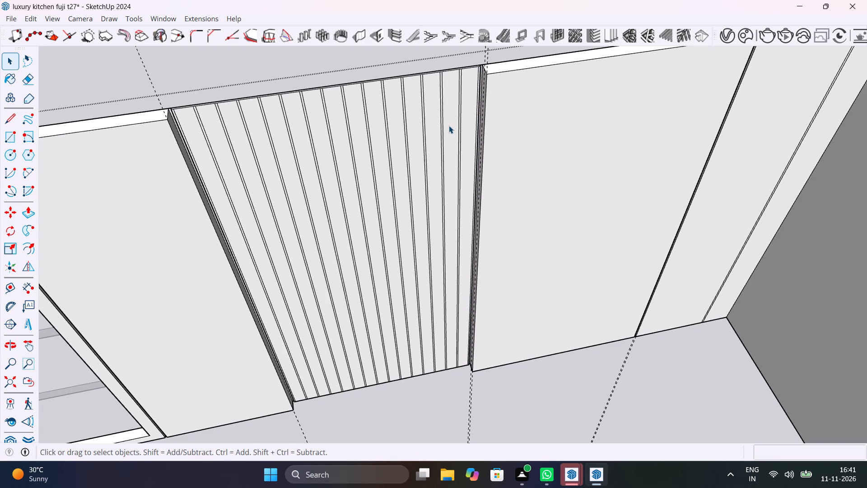
# Undo the array of narrow strips across the recessed shutter face.
pyautogui.write('20')
pyautogui.hotkey('ctrl', 'z')
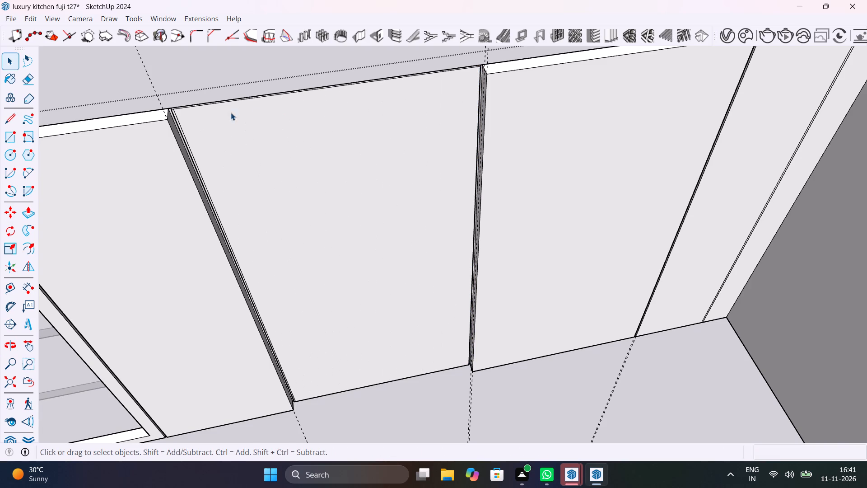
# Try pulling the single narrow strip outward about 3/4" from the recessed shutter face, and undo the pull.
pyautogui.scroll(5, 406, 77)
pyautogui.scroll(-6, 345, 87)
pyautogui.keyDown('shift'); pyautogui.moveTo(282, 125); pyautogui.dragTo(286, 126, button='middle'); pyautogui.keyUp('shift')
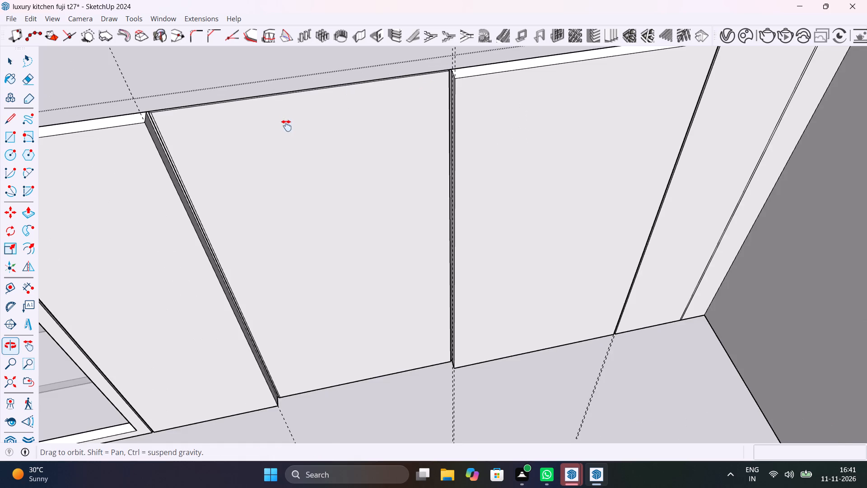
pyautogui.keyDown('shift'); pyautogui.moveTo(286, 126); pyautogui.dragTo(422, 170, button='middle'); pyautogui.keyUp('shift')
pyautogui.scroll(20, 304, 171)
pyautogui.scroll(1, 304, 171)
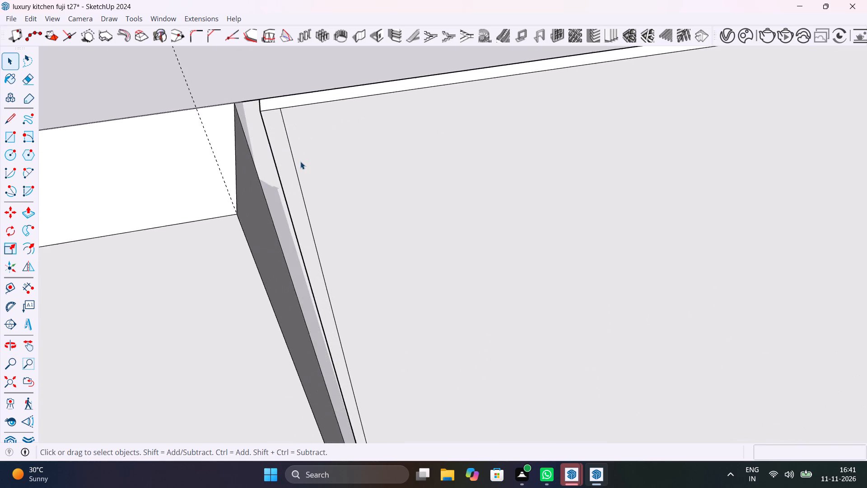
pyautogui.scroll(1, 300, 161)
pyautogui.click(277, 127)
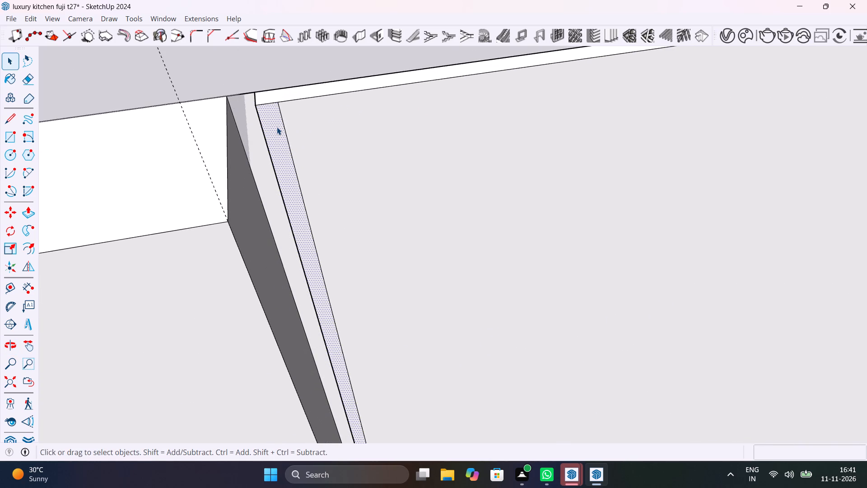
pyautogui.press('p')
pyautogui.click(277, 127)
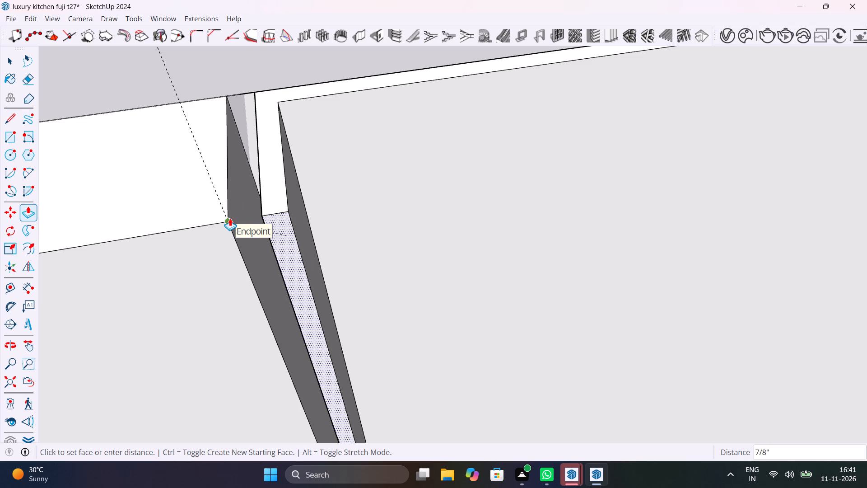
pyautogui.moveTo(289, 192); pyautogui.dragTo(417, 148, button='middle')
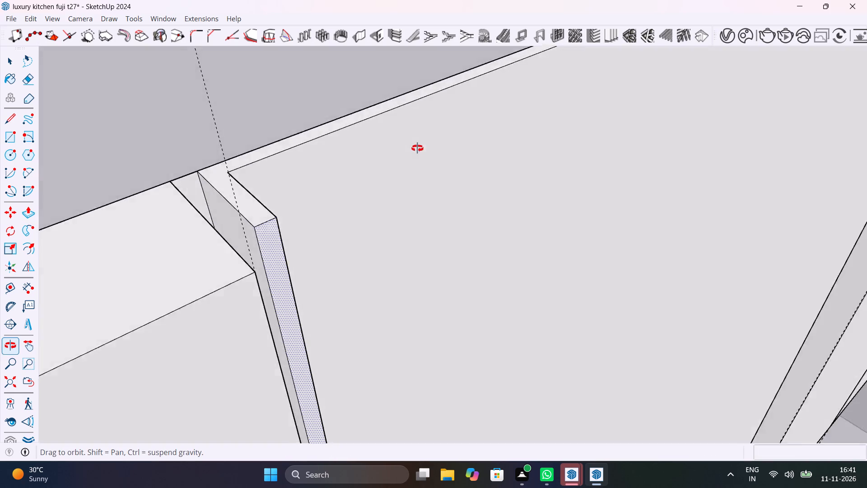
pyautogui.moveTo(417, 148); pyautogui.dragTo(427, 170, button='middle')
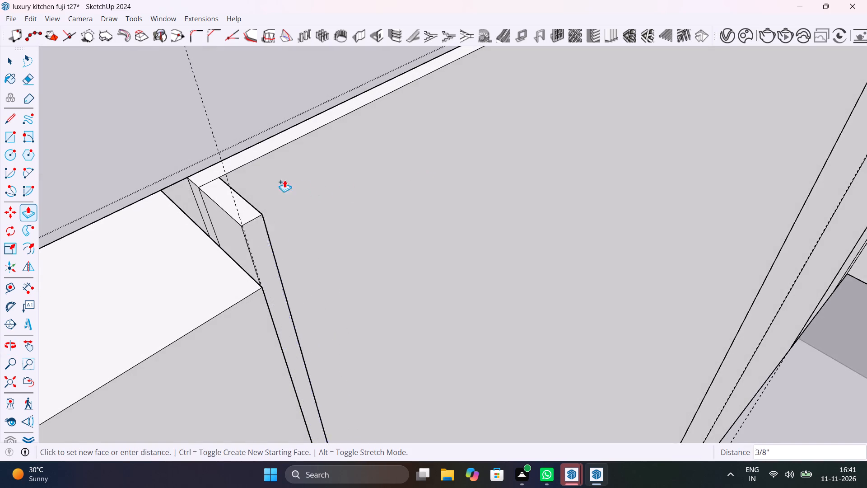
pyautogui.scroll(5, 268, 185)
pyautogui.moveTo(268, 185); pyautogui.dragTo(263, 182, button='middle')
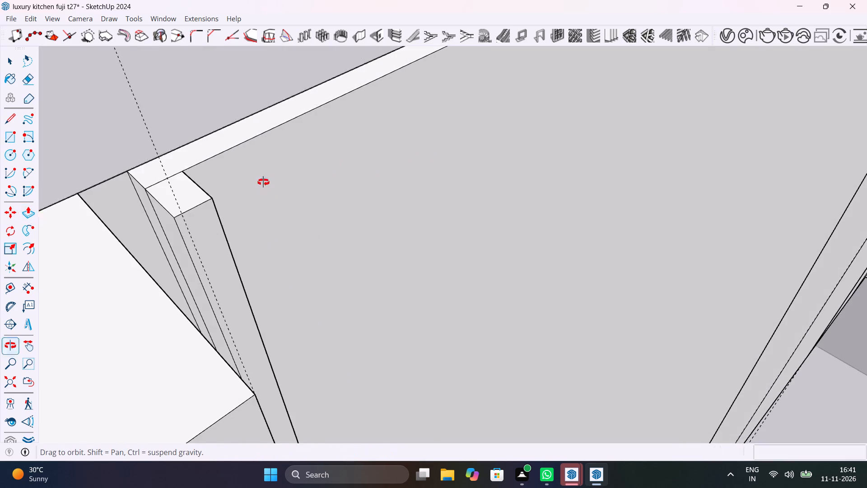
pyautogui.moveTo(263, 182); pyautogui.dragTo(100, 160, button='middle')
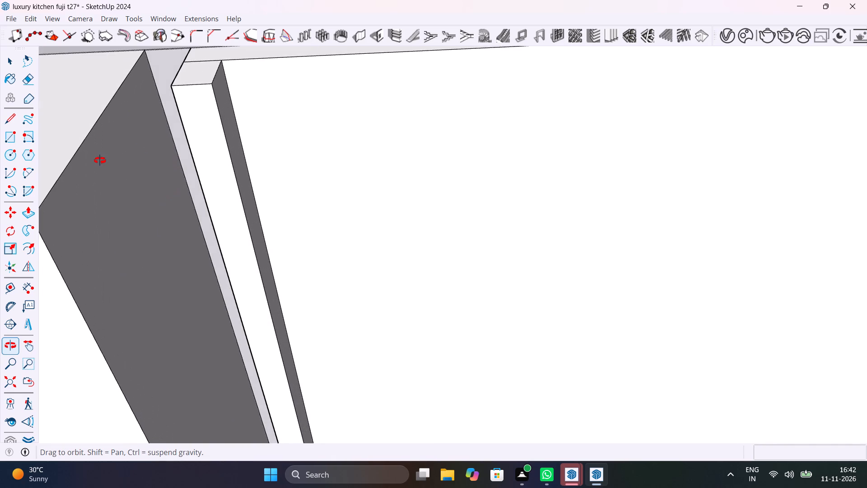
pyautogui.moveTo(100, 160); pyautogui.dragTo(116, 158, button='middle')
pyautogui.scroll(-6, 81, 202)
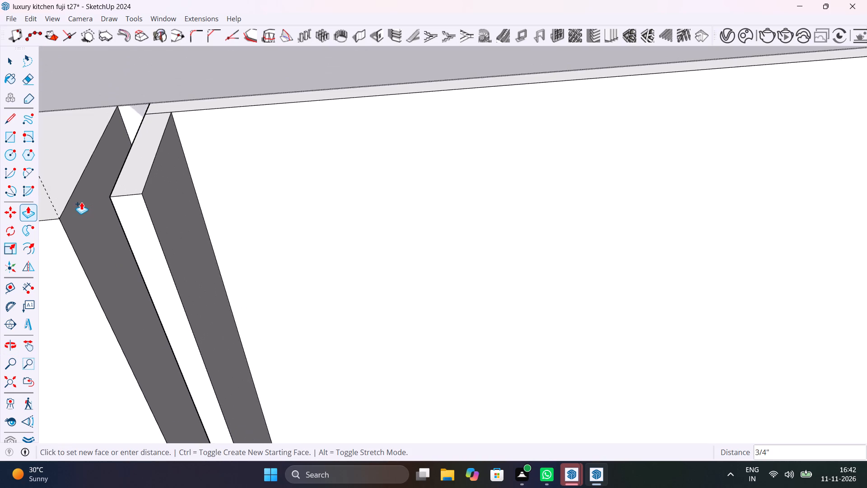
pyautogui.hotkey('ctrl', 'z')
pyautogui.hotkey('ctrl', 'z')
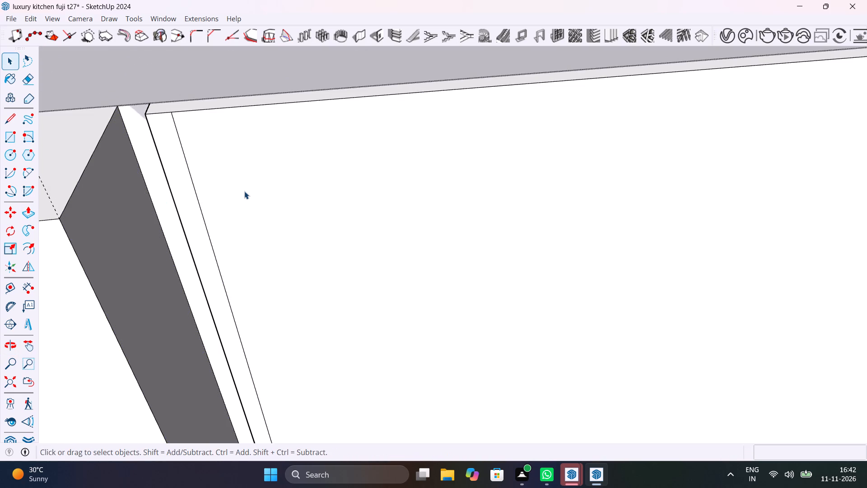
# Undo the edge copy that marks off the strip, and pull the whole recessed shutter face outward about 3/4".
pyautogui.hotkey('ctrl', 'z')
pyautogui.click(244, 191)
pyautogui.press('p')
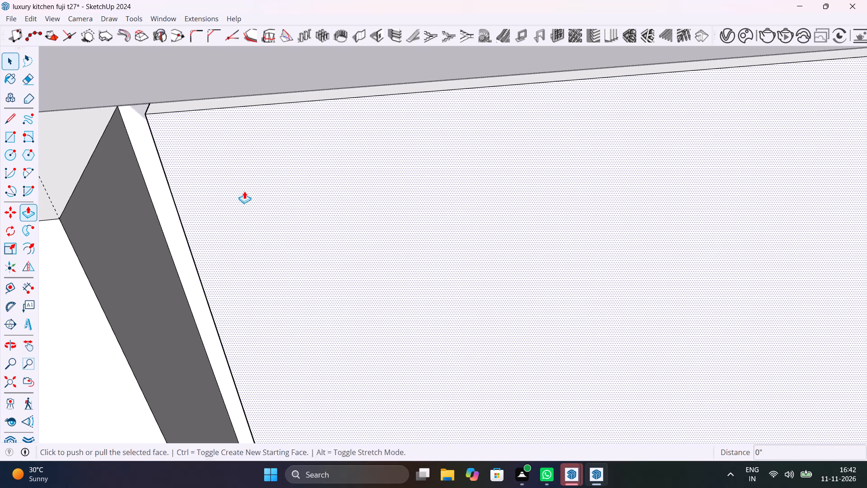
pyautogui.click(244, 191)
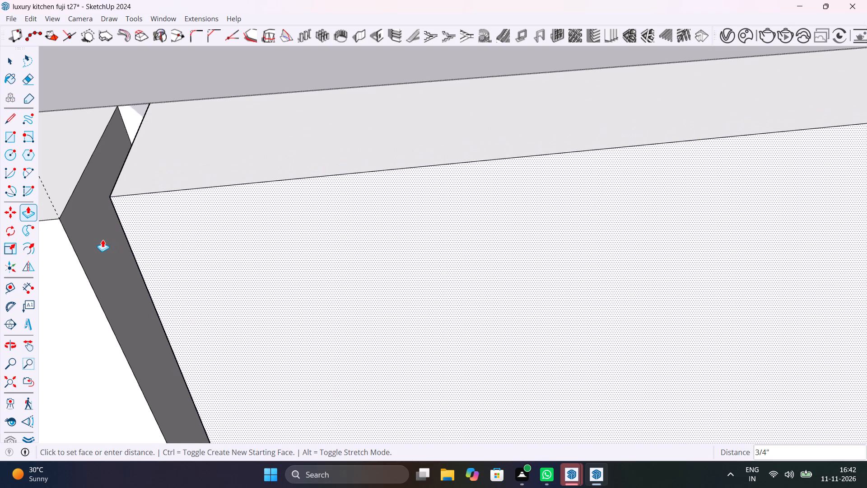
pyautogui.click(103, 239)
# Push the pulled-out shutter face back in very slightly.
pyautogui.scroll(-20, 274, 173)
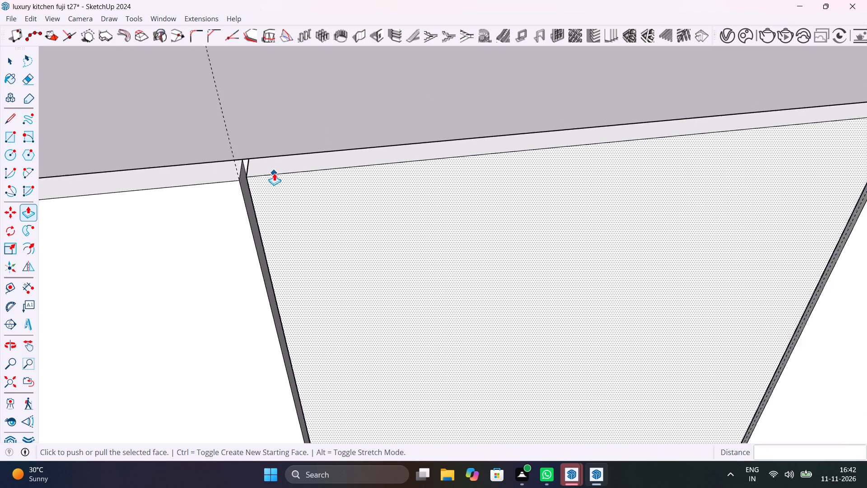
pyautogui.scroll(-10, 274, 173)
pyautogui.moveTo(320, 206); pyautogui.dragTo(409, 204, button='middle')
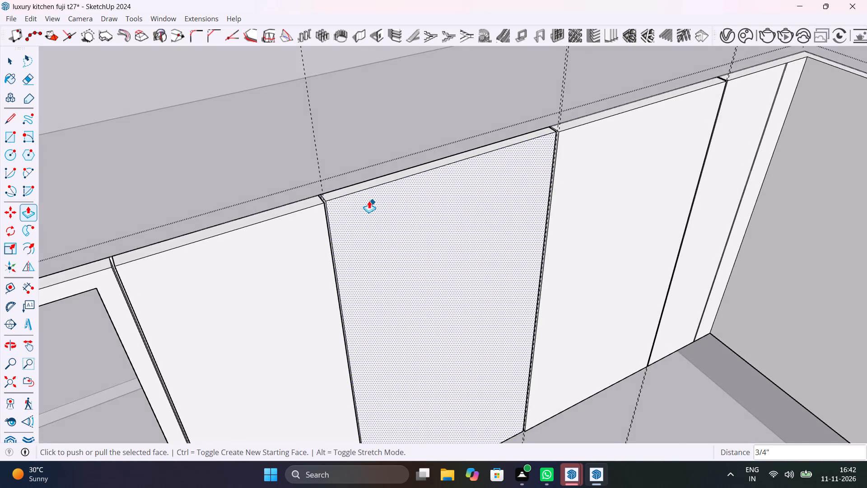
pyautogui.scroll(18, 350, 202)
pyautogui.press('space')
pyautogui.moveTo(195, 200); pyautogui.dragTo(191, 200, button='middle')
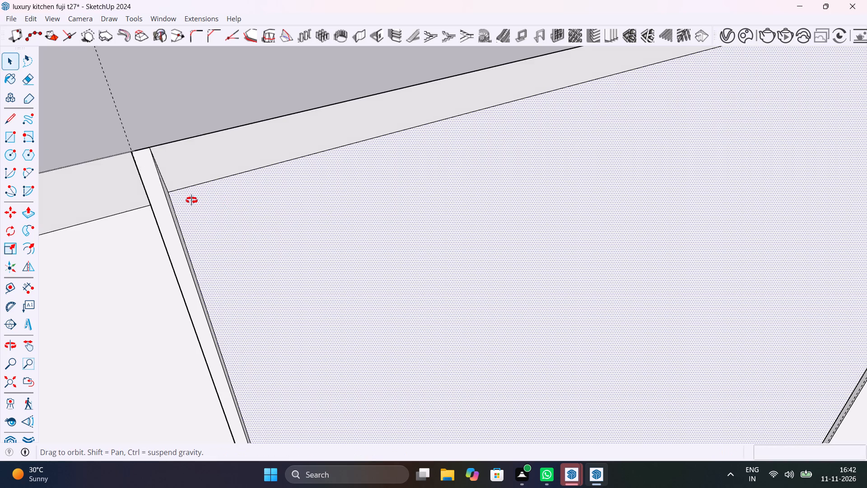
pyautogui.moveTo(191, 200); pyautogui.dragTo(252, 141, button='middle')
pyautogui.scroll(1, 252, 141)
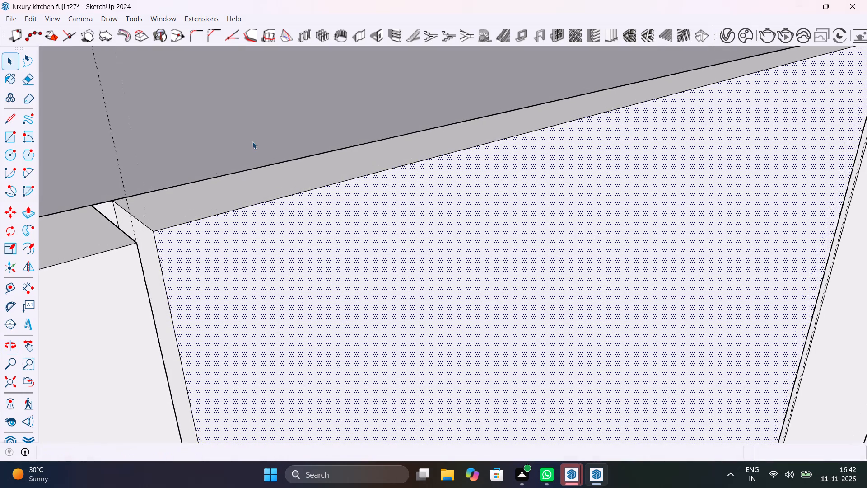
pyautogui.press('p')
pyautogui.click(252, 272)
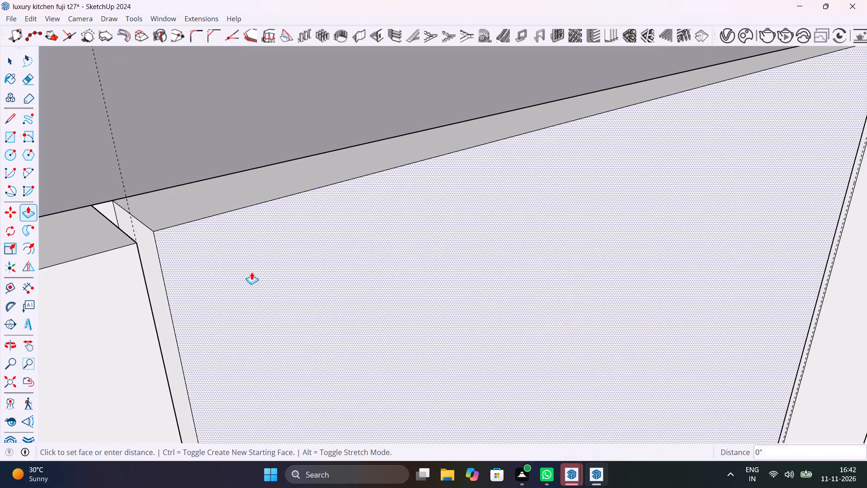
pyautogui.click(248, 271)
pyautogui.press('space')
# Copy the shutter face's vertical edge nearest the open shelves about 1/16" inward to mark off a narrow strip.
pyautogui.moveTo(233, 281); pyautogui.dragTo(179, 306, button='middle')
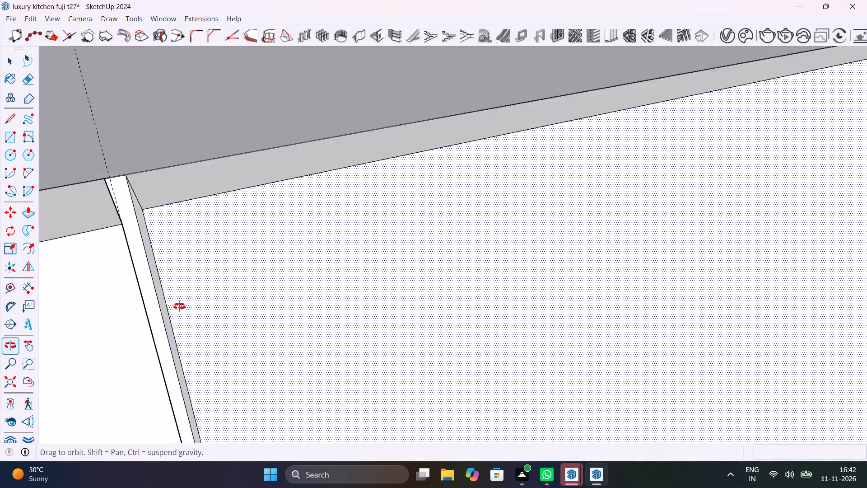
pyautogui.moveTo(179, 306); pyautogui.dragTo(179, 314, button='middle')
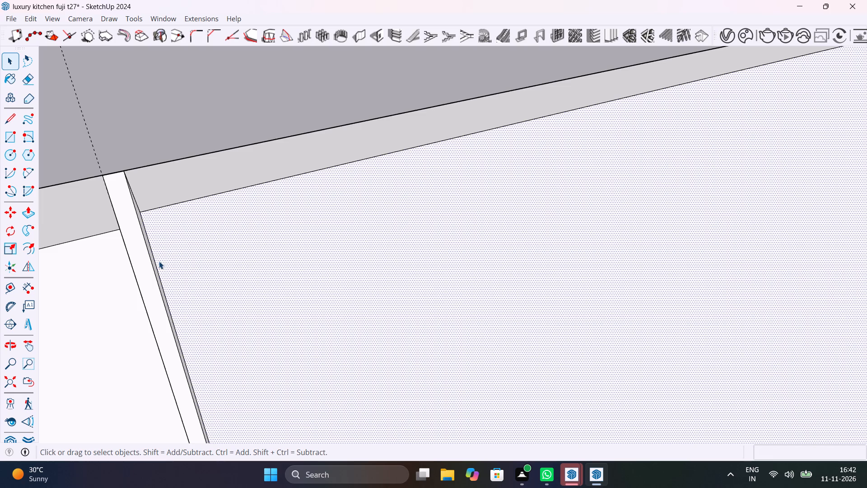
pyautogui.click(159, 275)
pyautogui.press('m')
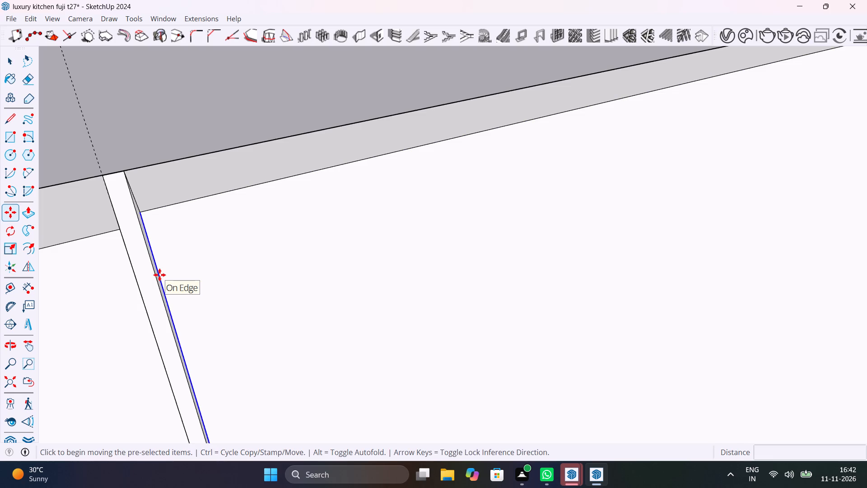
pyautogui.click(139, 214)
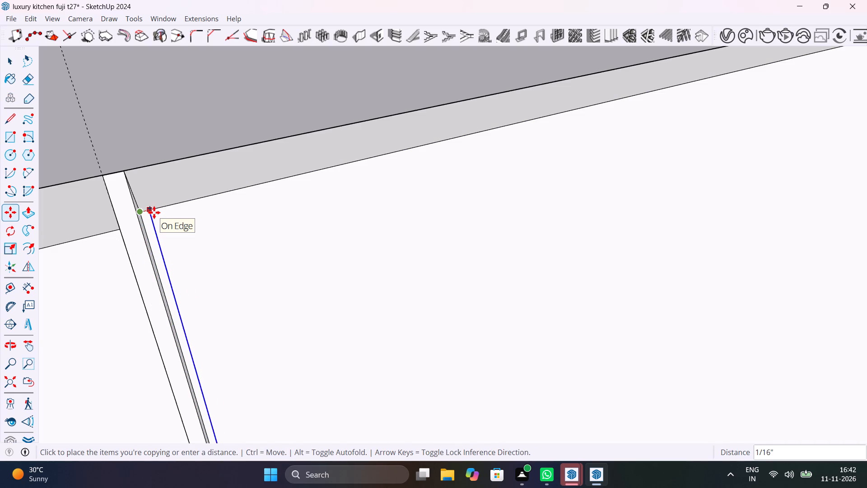
pyautogui.press('Return')
pyautogui.press('space')
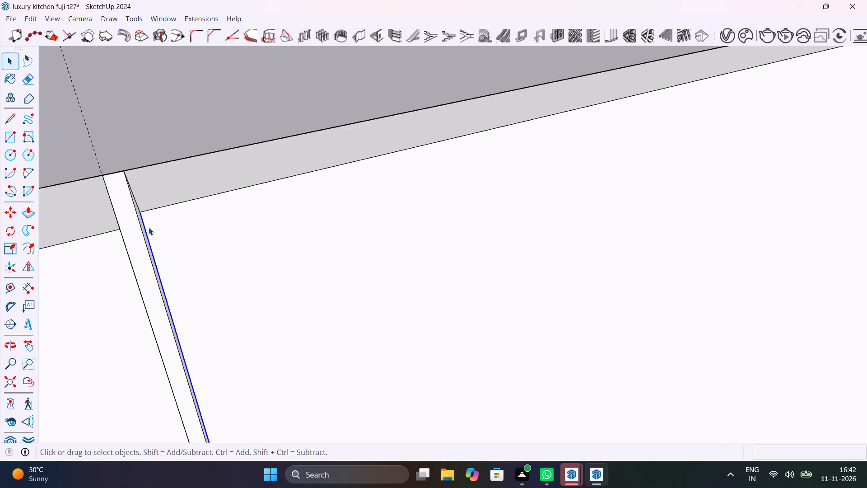
pyautogui.press('m')
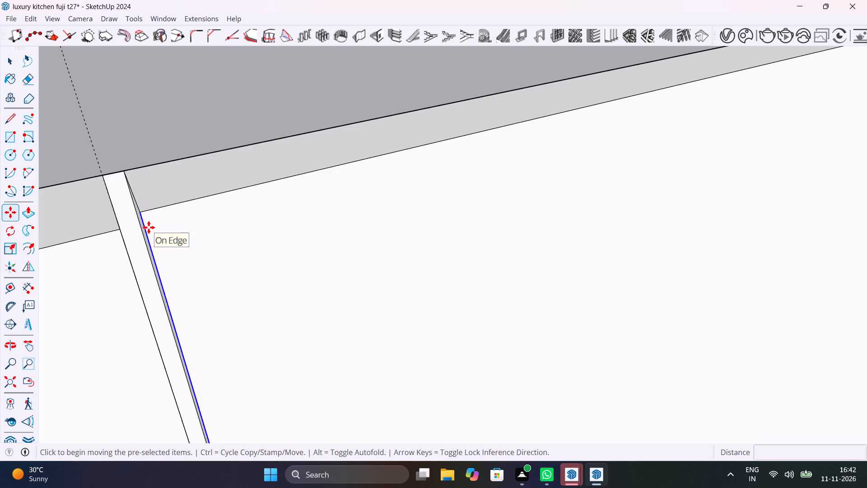
pyautogui.click(142, 216)
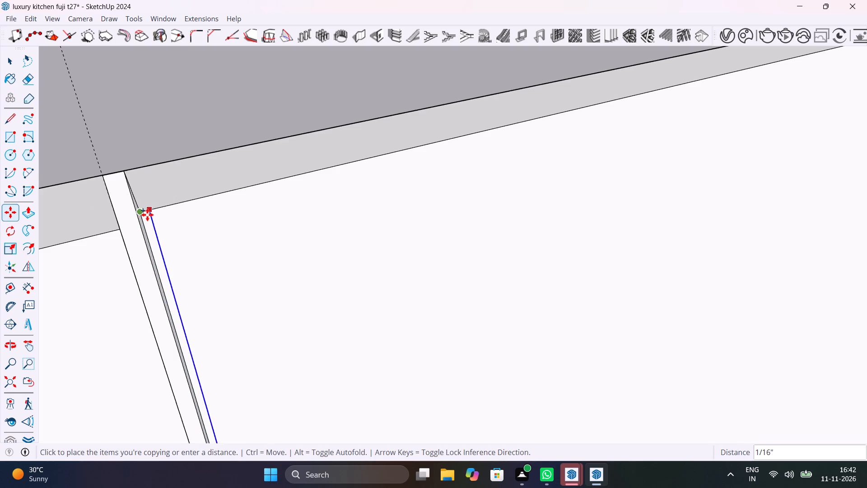
pyautogui.click(148, 214)
pyautogui.press('space')
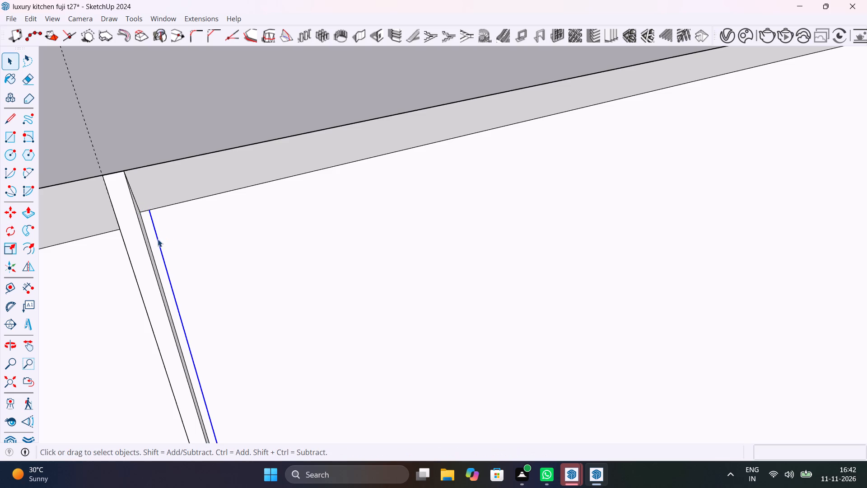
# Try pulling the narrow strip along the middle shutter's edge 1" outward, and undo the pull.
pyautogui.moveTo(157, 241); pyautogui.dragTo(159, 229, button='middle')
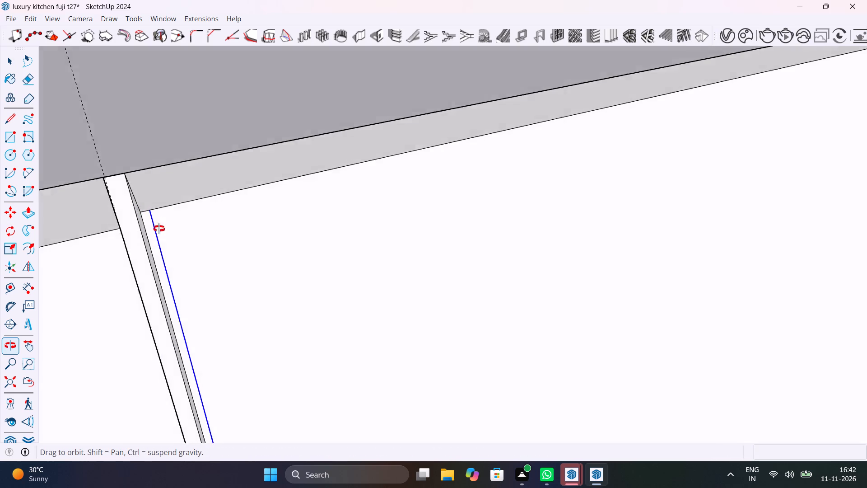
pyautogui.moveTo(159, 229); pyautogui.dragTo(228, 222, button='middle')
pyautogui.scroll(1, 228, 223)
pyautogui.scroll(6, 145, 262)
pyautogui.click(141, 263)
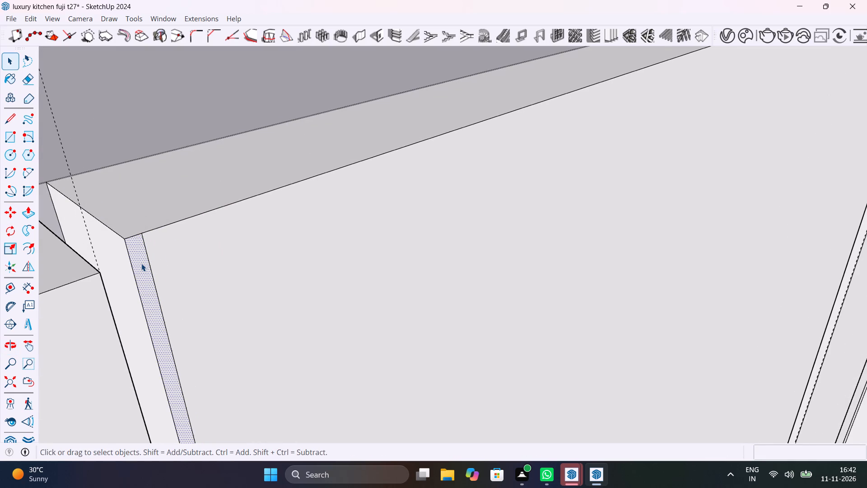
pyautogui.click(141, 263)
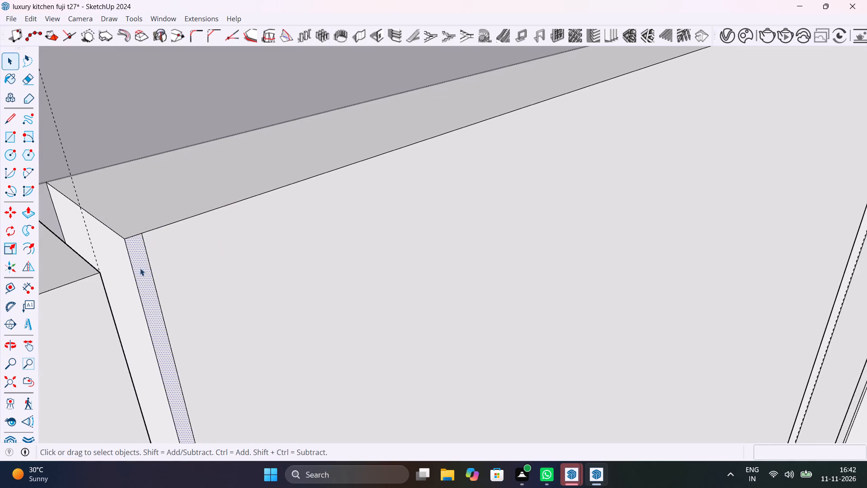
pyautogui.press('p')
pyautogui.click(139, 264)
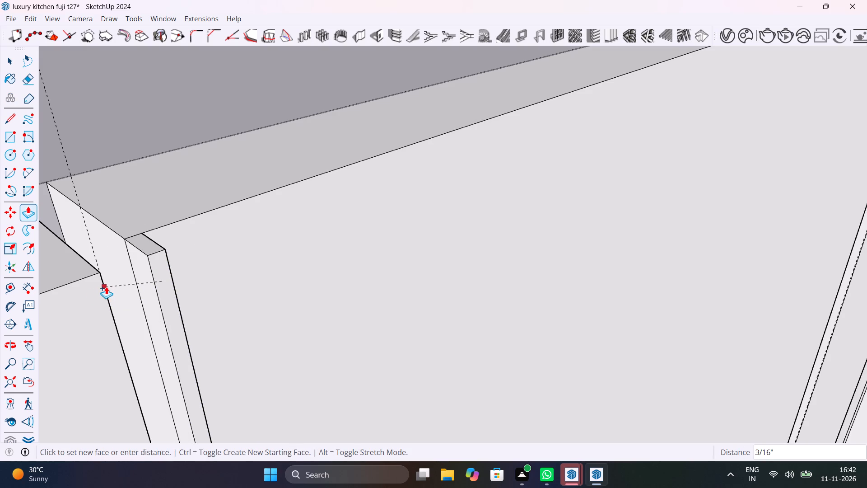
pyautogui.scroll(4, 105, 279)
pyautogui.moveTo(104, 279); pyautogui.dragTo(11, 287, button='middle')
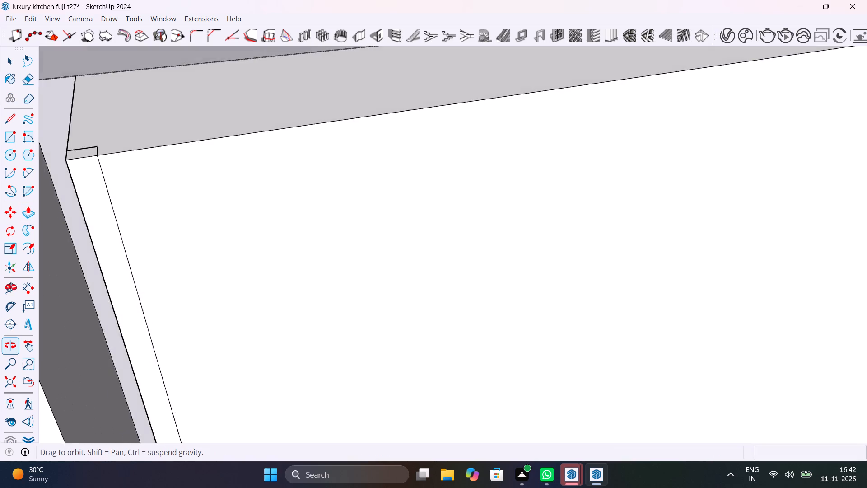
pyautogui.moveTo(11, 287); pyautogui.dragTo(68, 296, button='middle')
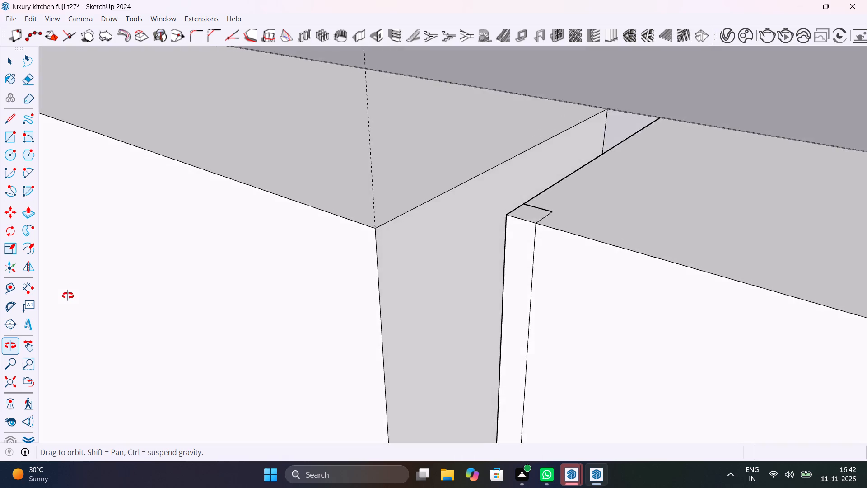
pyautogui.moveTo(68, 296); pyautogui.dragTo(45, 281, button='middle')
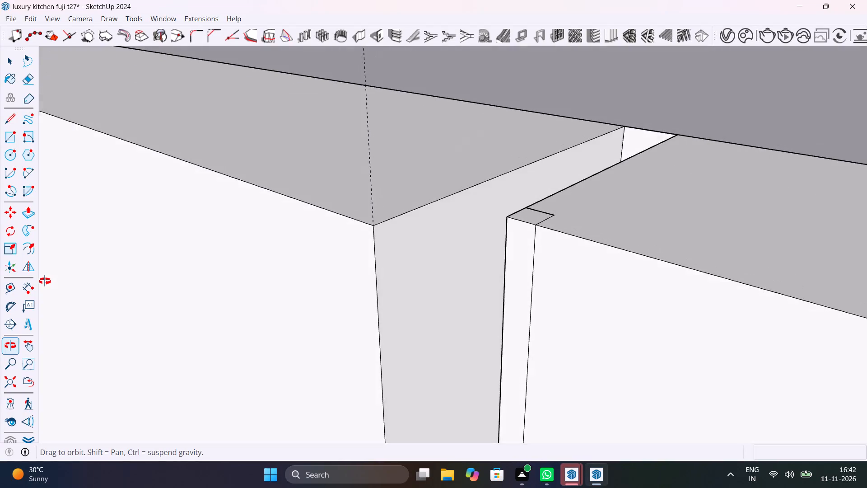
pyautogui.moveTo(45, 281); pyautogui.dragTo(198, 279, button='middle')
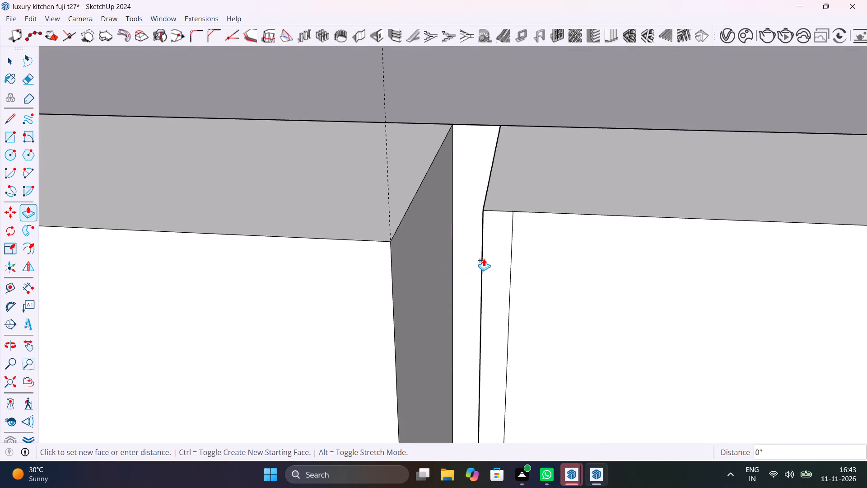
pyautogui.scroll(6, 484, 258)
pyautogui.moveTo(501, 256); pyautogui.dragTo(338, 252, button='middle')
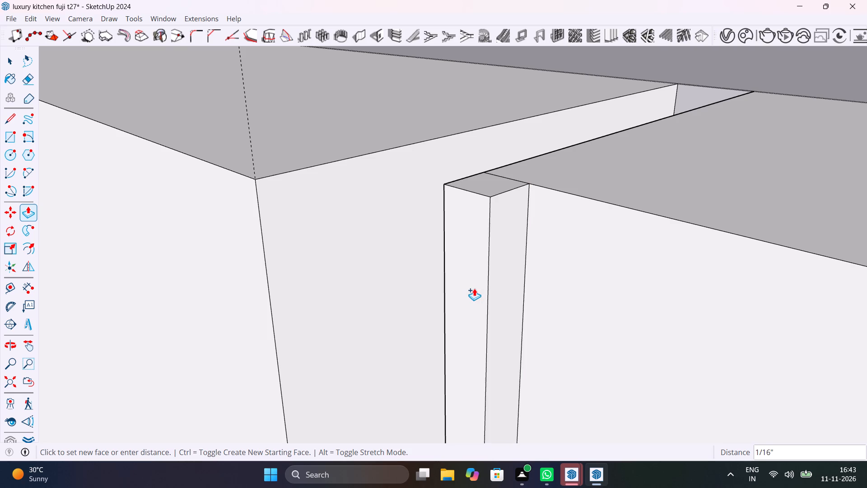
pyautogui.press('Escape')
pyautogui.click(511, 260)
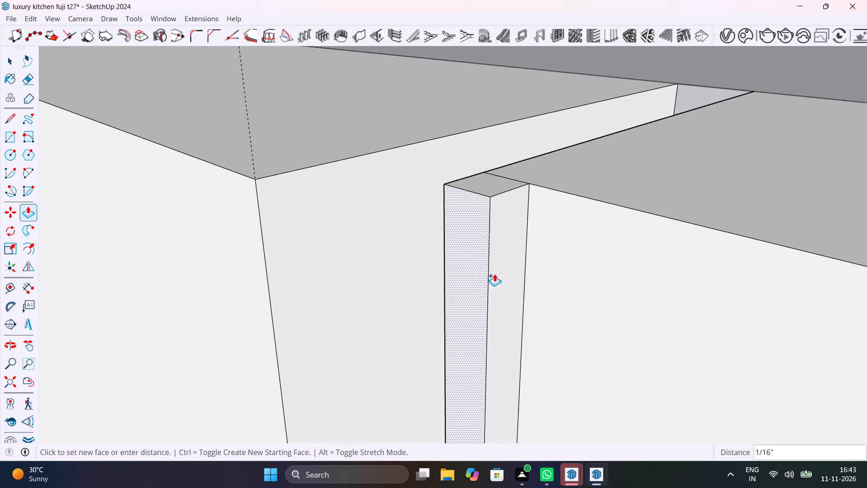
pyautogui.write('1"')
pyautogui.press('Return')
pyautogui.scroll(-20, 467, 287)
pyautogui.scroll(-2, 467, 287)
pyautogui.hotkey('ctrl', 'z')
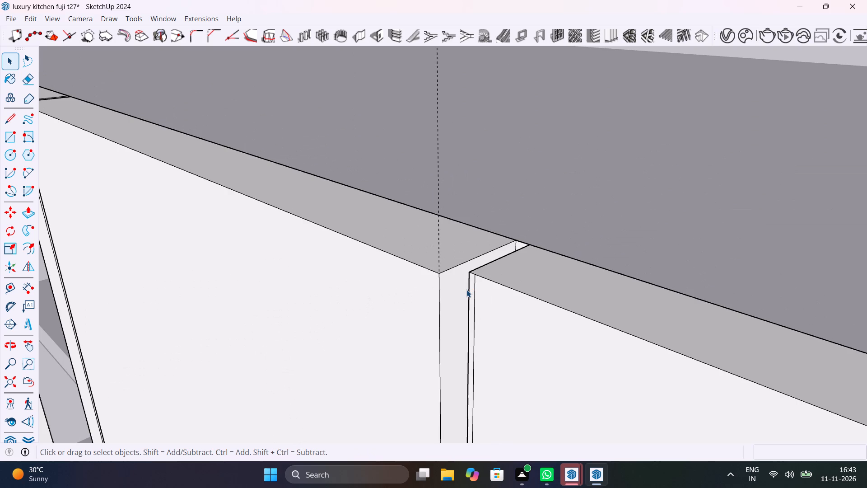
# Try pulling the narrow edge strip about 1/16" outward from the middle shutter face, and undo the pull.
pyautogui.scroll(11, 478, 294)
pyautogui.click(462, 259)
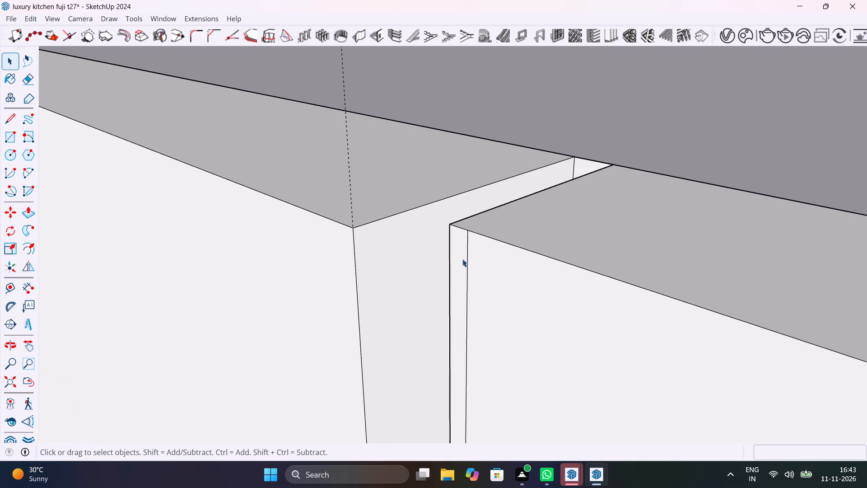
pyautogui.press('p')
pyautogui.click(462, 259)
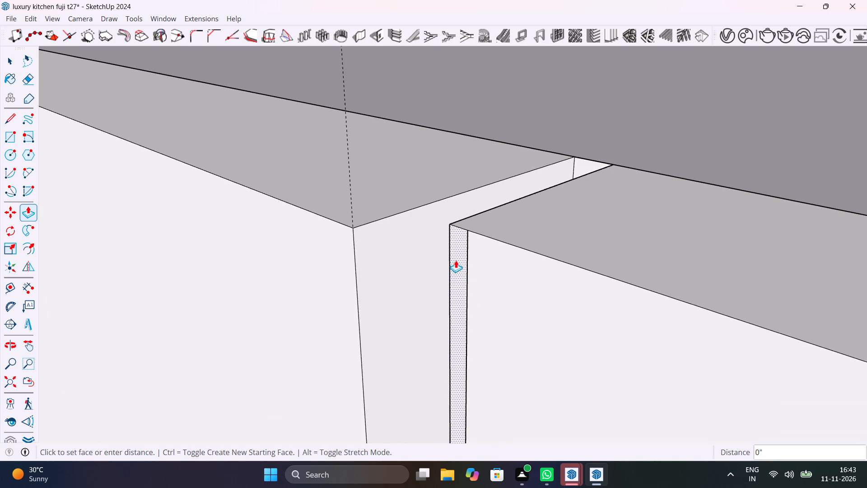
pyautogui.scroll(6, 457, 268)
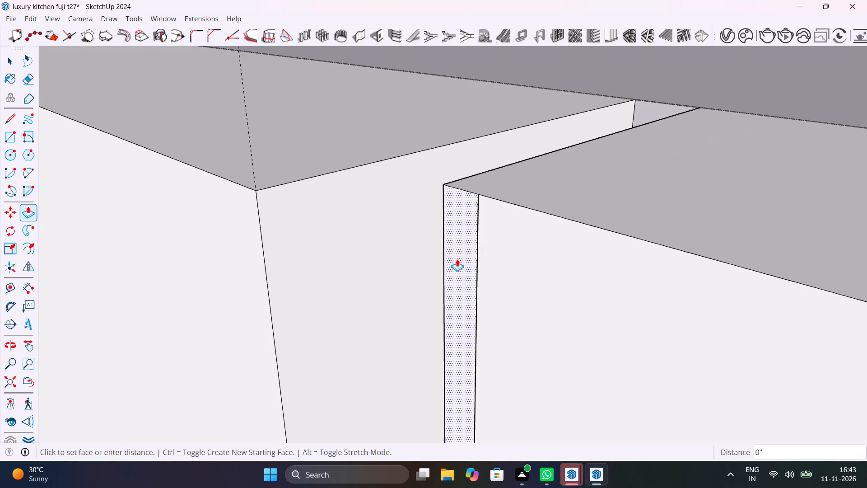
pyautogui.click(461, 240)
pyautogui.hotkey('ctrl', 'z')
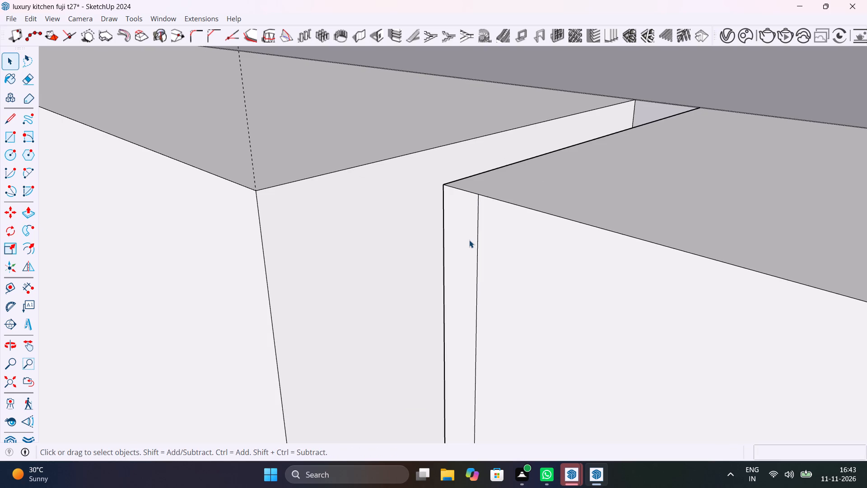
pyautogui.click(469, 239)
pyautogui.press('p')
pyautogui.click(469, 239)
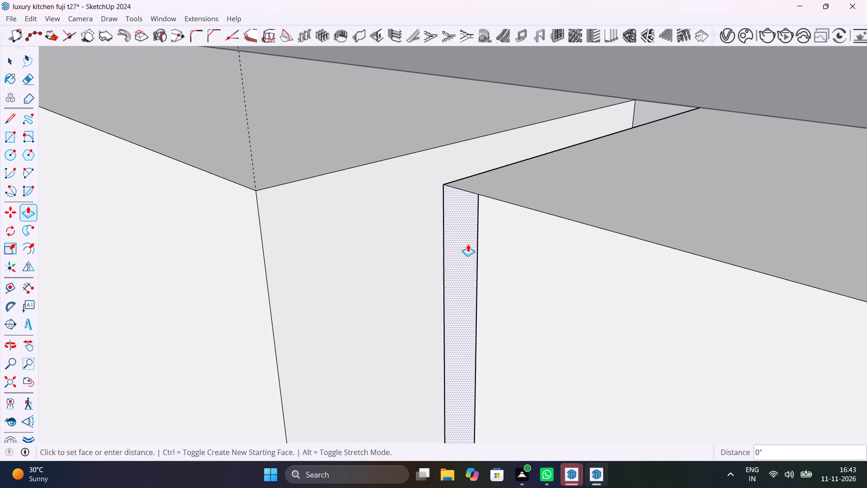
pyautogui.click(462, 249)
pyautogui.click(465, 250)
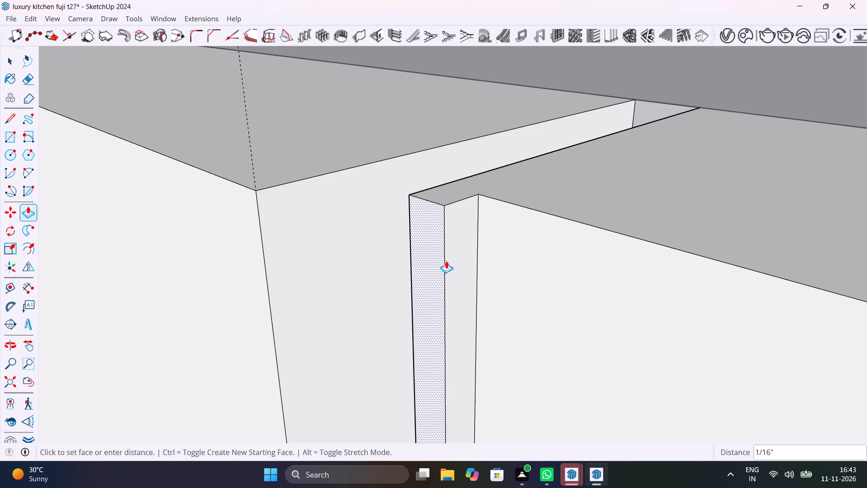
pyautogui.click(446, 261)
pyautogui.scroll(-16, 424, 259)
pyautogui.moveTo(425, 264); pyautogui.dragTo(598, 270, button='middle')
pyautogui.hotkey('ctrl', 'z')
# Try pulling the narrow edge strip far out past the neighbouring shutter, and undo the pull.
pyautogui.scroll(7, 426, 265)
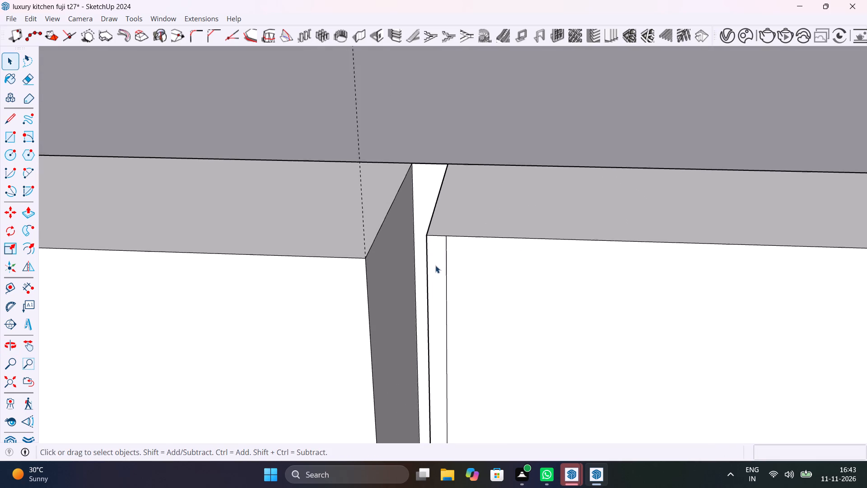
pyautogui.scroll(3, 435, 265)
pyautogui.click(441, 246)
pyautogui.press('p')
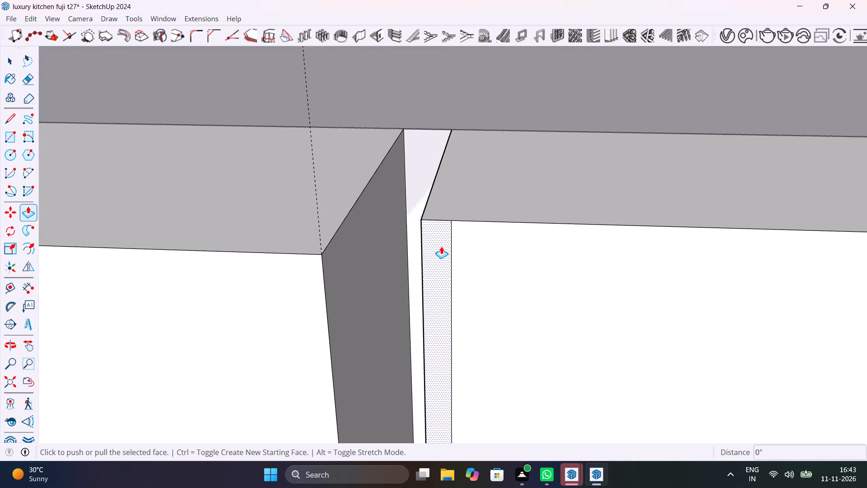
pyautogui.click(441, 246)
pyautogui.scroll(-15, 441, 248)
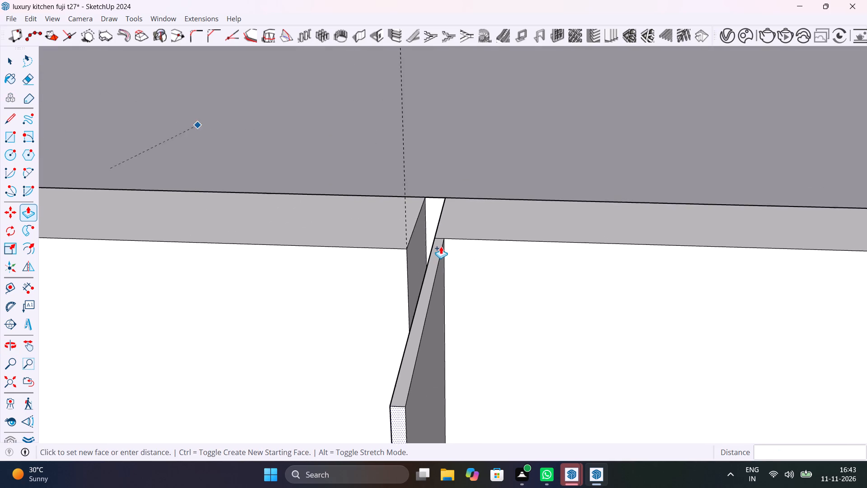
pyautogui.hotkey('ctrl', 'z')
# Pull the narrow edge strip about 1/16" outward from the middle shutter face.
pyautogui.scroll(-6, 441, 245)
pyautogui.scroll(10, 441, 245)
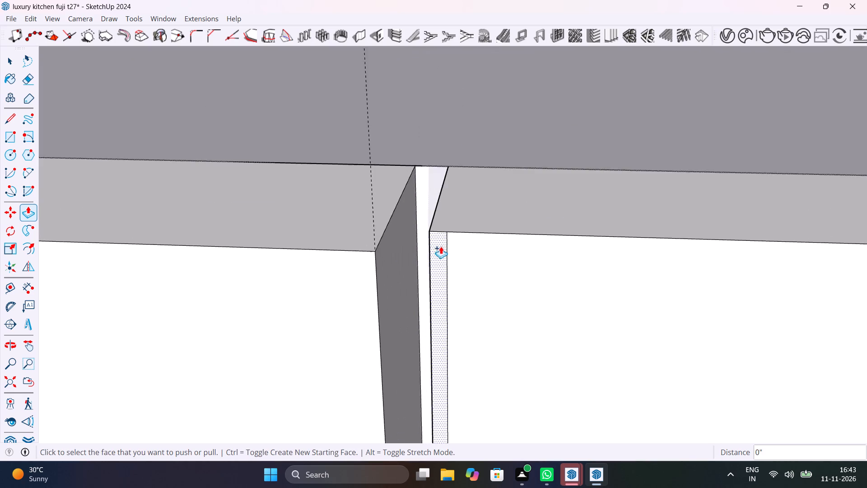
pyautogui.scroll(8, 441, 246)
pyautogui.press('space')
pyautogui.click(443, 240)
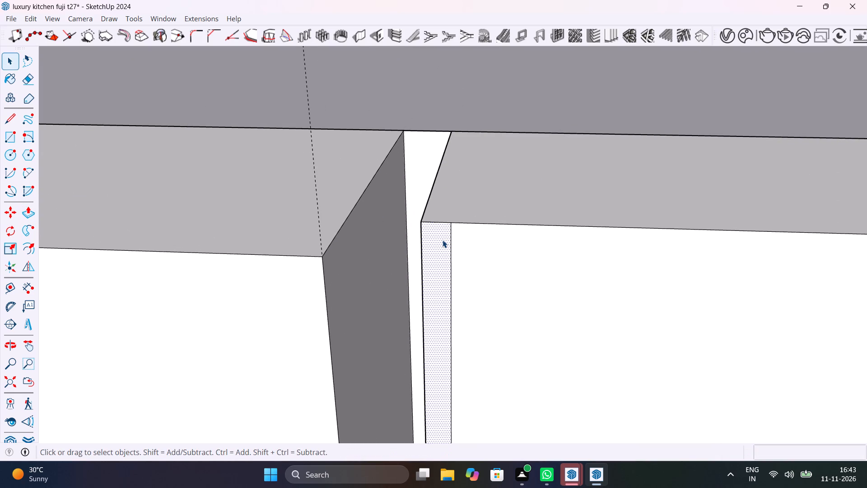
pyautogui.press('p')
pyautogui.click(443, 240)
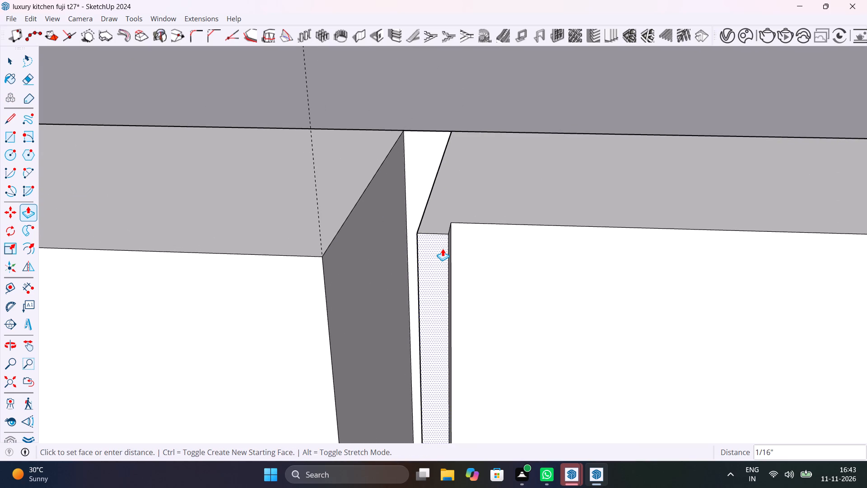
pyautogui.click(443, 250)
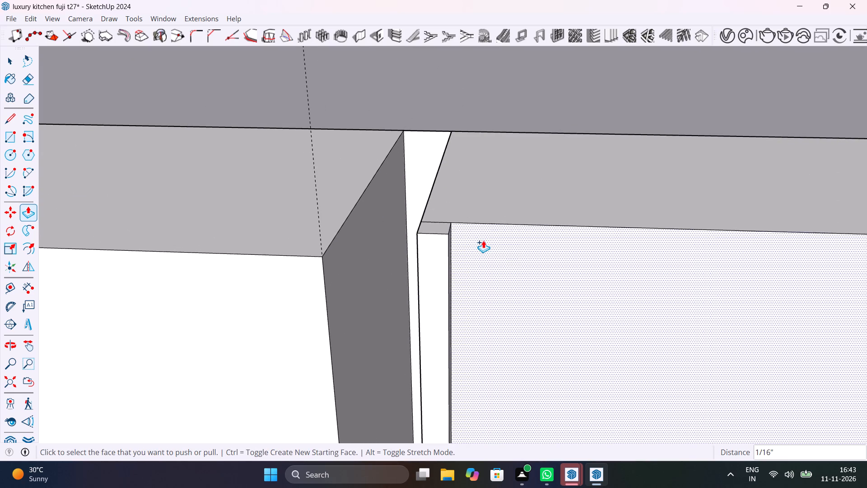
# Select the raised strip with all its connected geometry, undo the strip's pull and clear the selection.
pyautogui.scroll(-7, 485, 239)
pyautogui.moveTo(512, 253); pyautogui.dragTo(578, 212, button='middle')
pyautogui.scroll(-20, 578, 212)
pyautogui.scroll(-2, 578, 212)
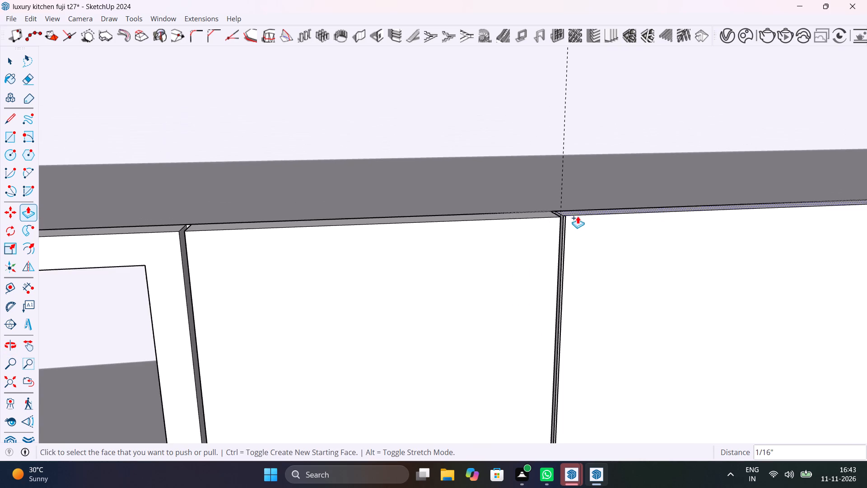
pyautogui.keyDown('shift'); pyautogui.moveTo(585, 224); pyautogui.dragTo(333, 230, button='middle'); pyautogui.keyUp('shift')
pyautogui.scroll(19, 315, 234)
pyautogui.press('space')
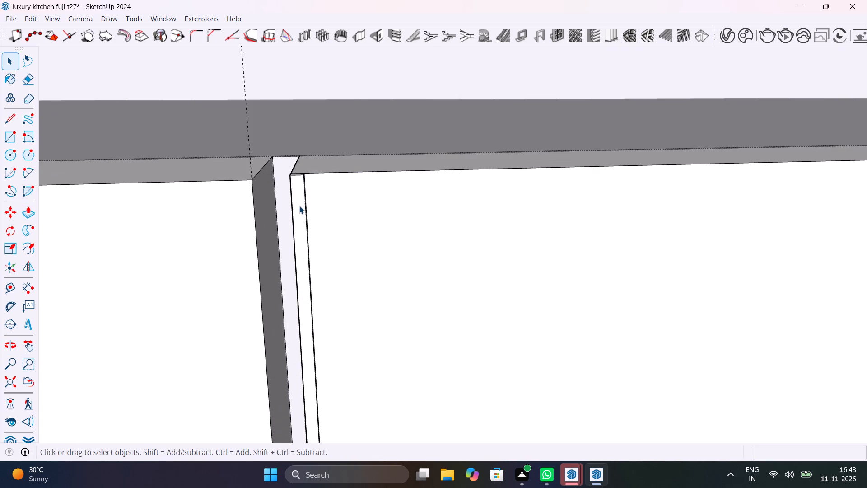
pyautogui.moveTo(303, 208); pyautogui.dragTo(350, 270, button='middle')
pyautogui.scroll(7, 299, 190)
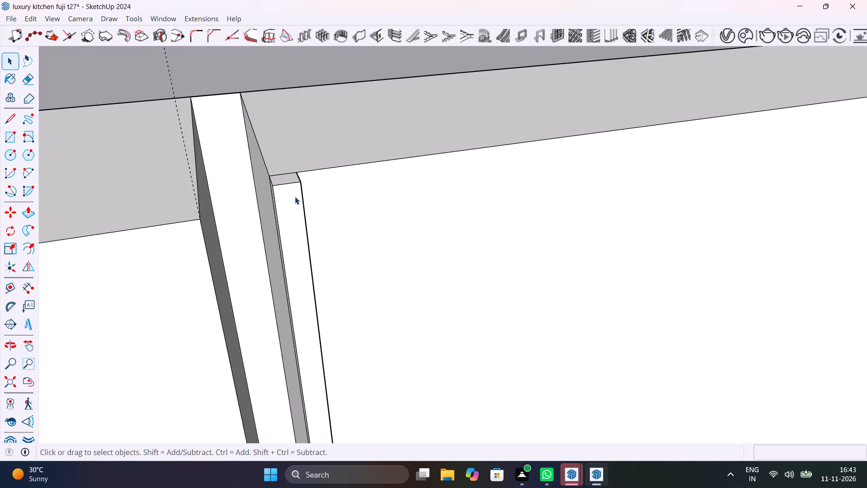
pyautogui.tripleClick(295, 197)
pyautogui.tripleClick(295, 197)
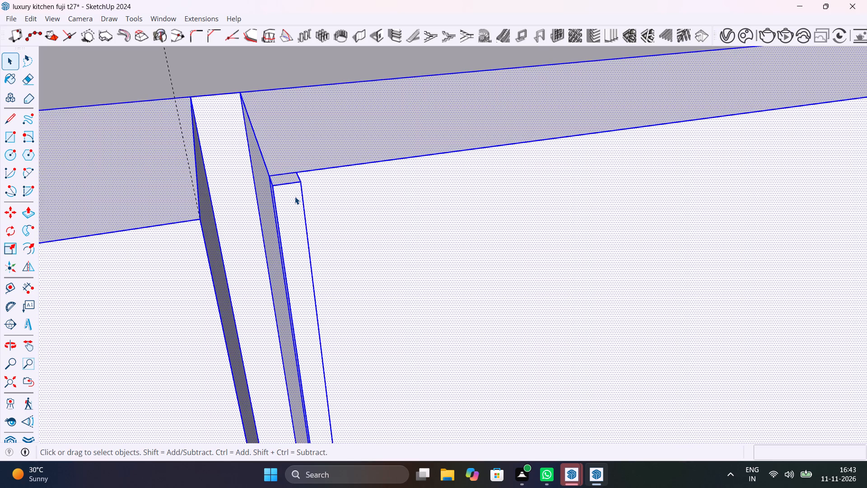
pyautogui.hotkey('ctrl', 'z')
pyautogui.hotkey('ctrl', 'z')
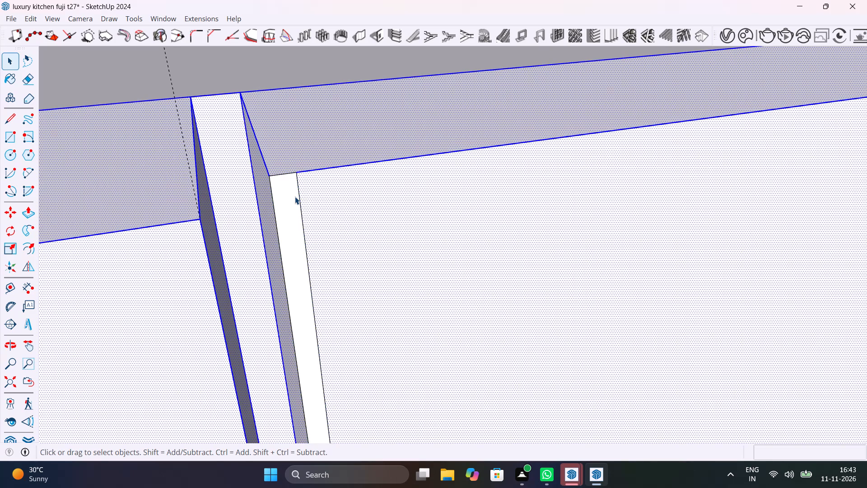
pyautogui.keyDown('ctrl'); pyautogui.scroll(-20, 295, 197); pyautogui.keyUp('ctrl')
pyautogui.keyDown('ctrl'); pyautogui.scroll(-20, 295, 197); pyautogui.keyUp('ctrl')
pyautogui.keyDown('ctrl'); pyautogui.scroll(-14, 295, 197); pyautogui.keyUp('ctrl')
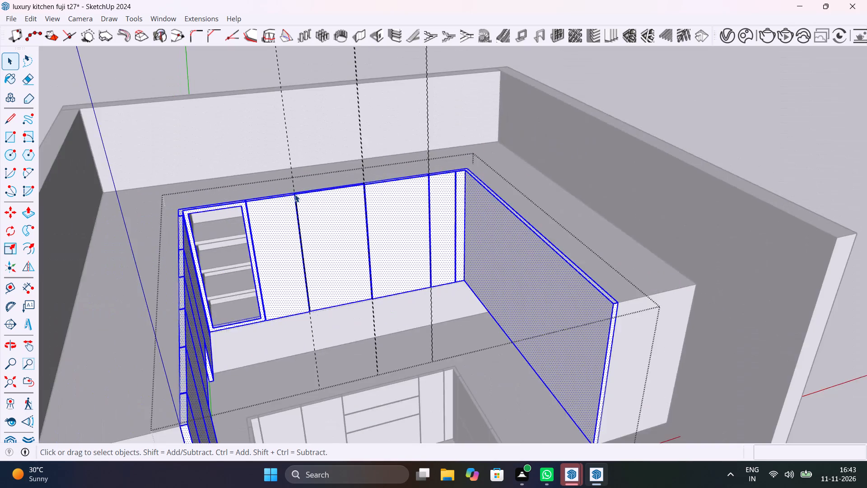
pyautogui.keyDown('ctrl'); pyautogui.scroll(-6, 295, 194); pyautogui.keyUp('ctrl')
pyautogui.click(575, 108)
# Examine the shutter gaps and the narrow strip marked along the middle shutter's edge.
pyautogui.scroll(18, 343, 197)
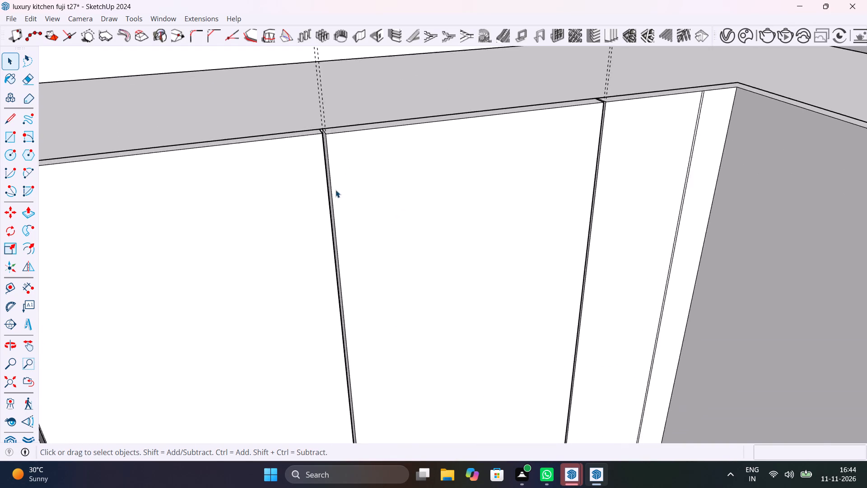
pyautogui.scroll(7, 336, 190)
pyautogui.scroll(3, 325, 118)
pyautogui.moveTo(325, 120); pyautogui.dragTo(272, 272, button='middle')
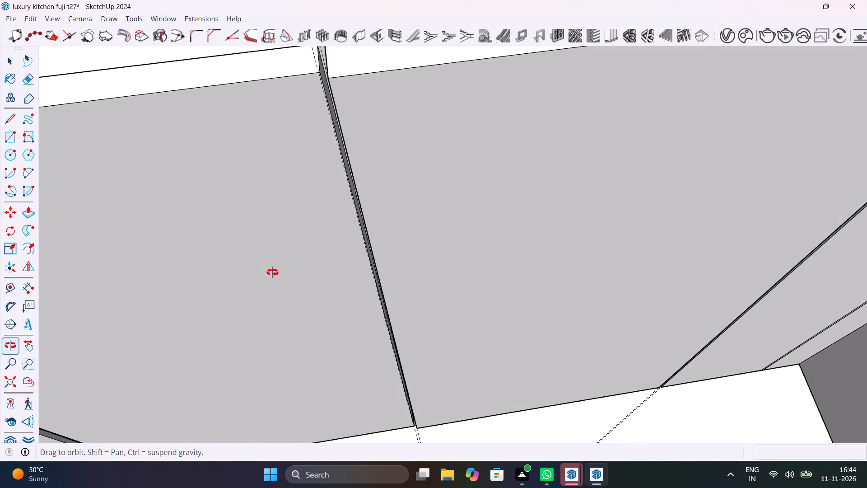
pyautogui.moveTo(272, 272); pyautogui.dragTo(272, 272, button='middle')
pyautogui.scroll(5, 354, 72)
pyautogui.scroll(-19, 367, 136)
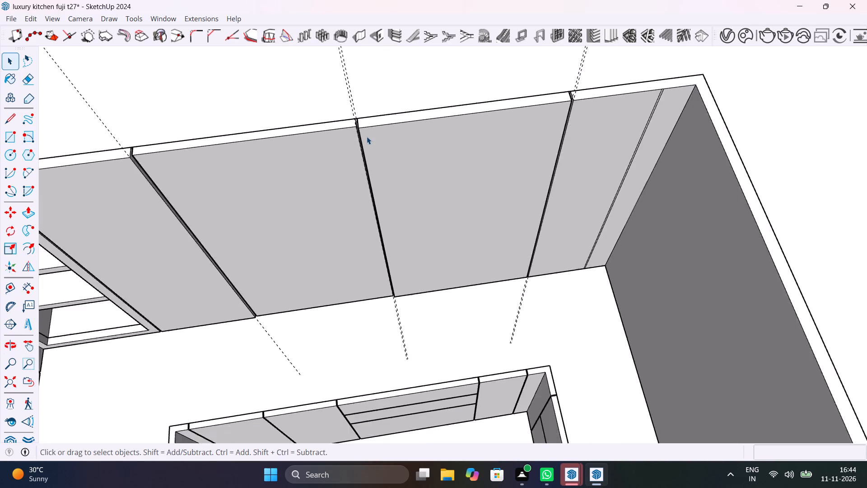
pyautogui.scroll(-1, 367, 136)
pyautogui.moveTo(384, 161); pyautogui.dragTo(470, 84, button='middle')
pyautogui.scroll(9, 202, 133)
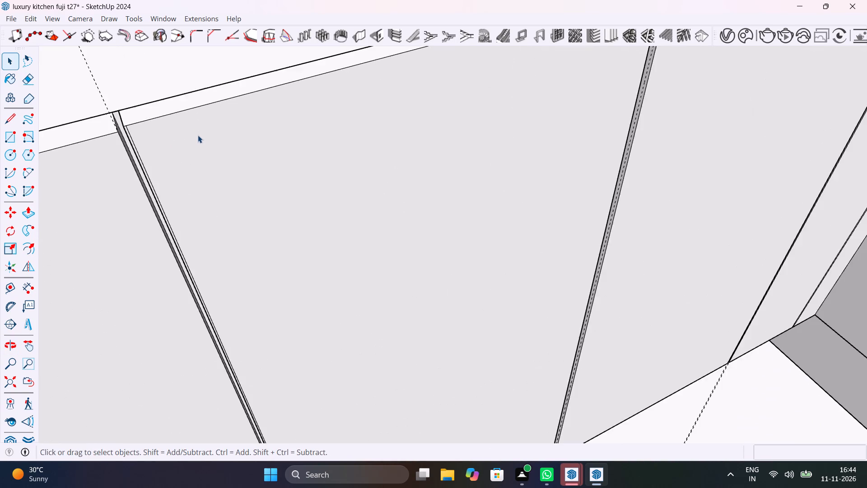
pyautogui.scroll(4, 198, 135)
pyautogui.keyDown('shift'); pyautogui.moveTo(177, 139); pyautogui.dragTo(401, 190, button='middle'); pyautogui.keyUp('shift')
pyautogui.scroll(6, 353, 99)
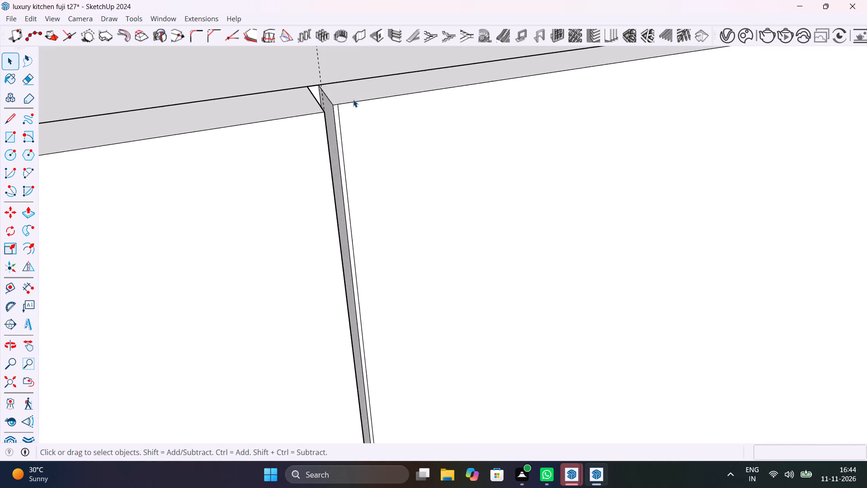
# Undo the last change and delete the vertical line marking the narrow strip on the middle shutter's front.
pyautogui.scroll(-20, 353, 99)
pyautogui.scroll(-10, 353, 99)
pyautogui.scroll(-16, 353, 99)
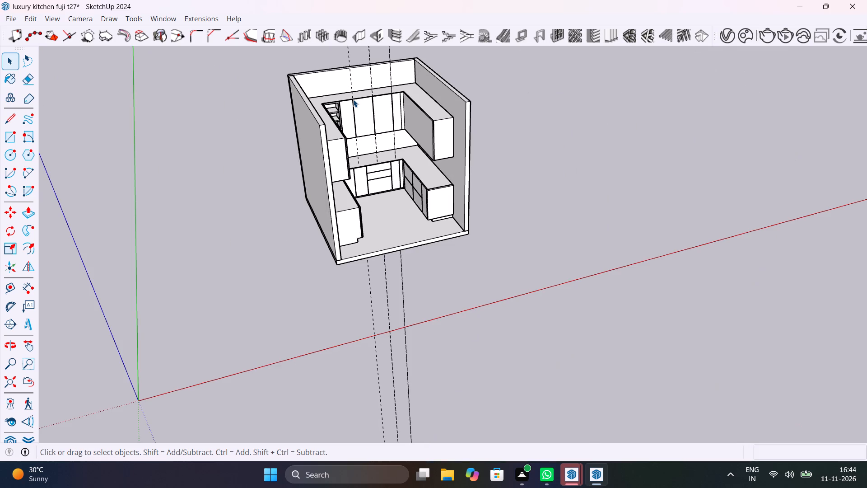
pyautogui.scroll(12, 346, 91)
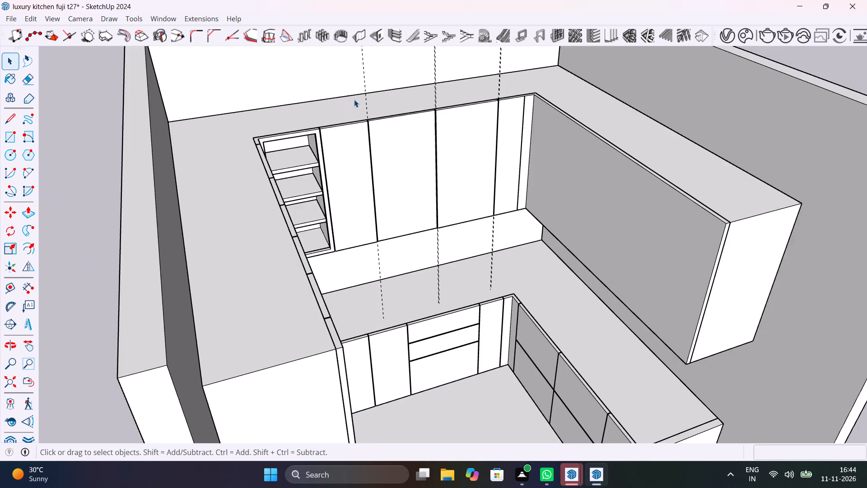
pyautogui.scroll(20, 354, 99)
pyautogui.scroll(16, 354, 99)
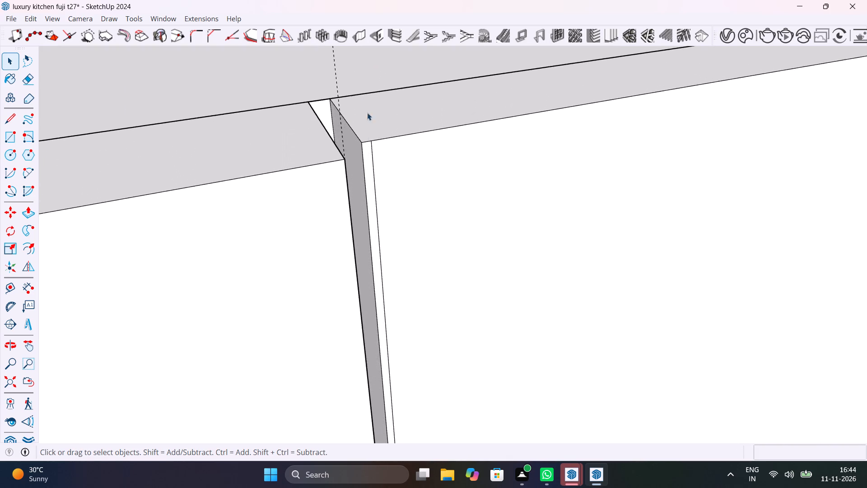
pyautogui.scroll(11, 367, 113)
pyautogui.click(368, 165)
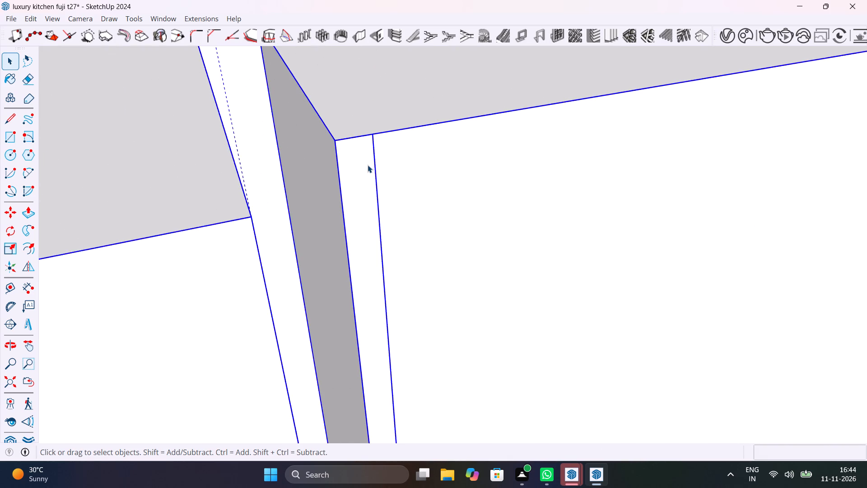
pyautogui.hotkey('ctrl', 'z')
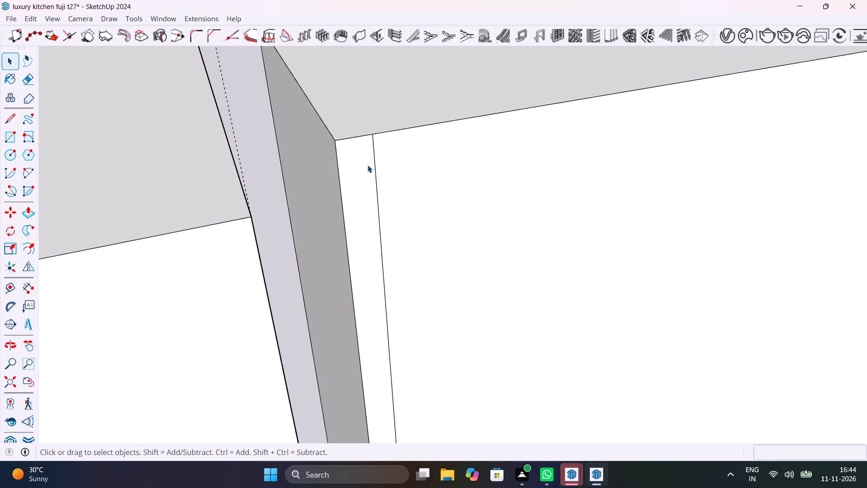
pyautogui.click(377, 182)
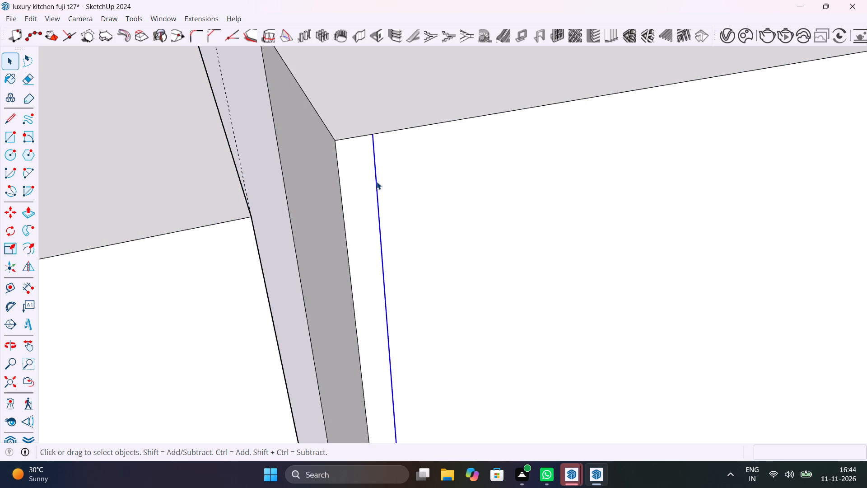
pyautogui.press('Delete')
pyautogui.scroll(-16, 377, 182)
pyautogui.scroll(-8, 377, 179)
pyautogui.click(437, 124)
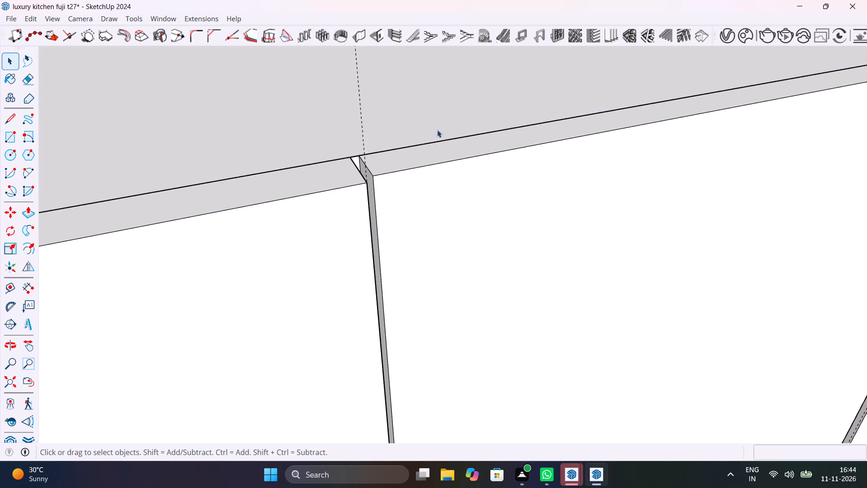
# Draw a full-height rectangle about 3/8" wide and 3' high along the middle shutter's left edge.
pyautogui.scroll(-8, 437, 130)
pyautogui.scroll(8, 415, 172)
pyautogui.moveTo(415, 172); pyautogui.dragTo(414, 172, button='middle')
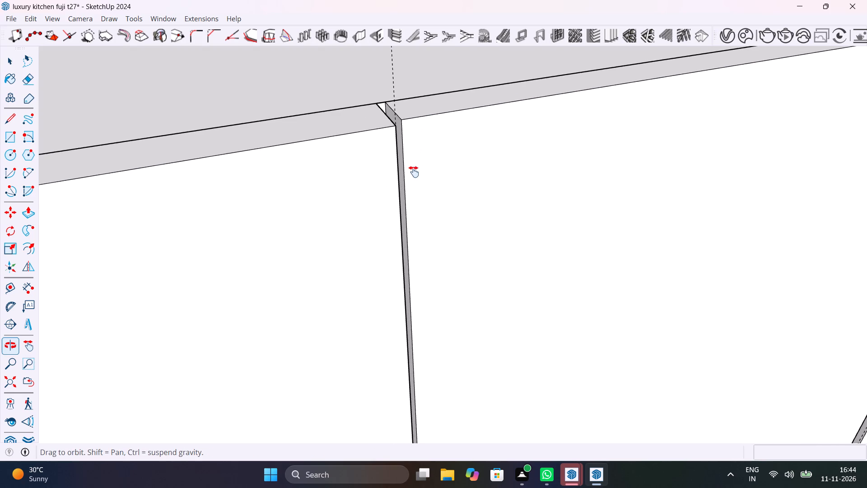
pyautogui.moveTo(414, 172); pyautogui.dragTo(295, 166, button='middle')
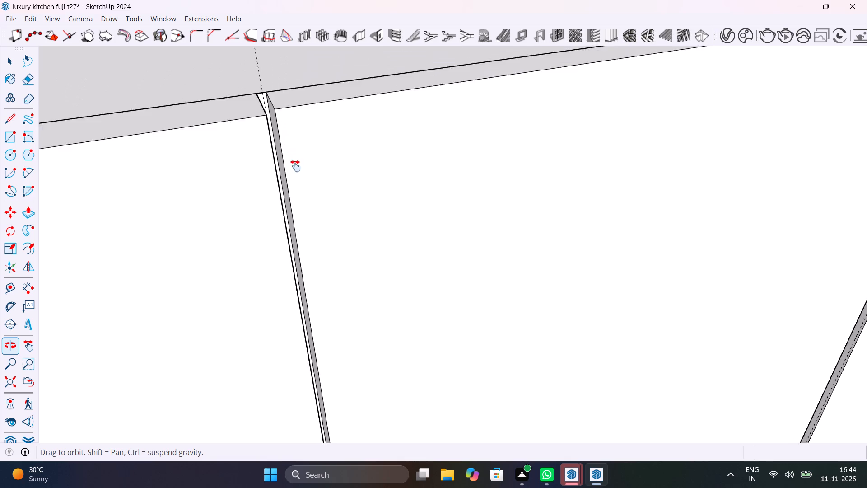
pyautogui.moveTo(295, 166); pyautogui.dragTo(295, 178, button='middle')
pyautogui.press('r')
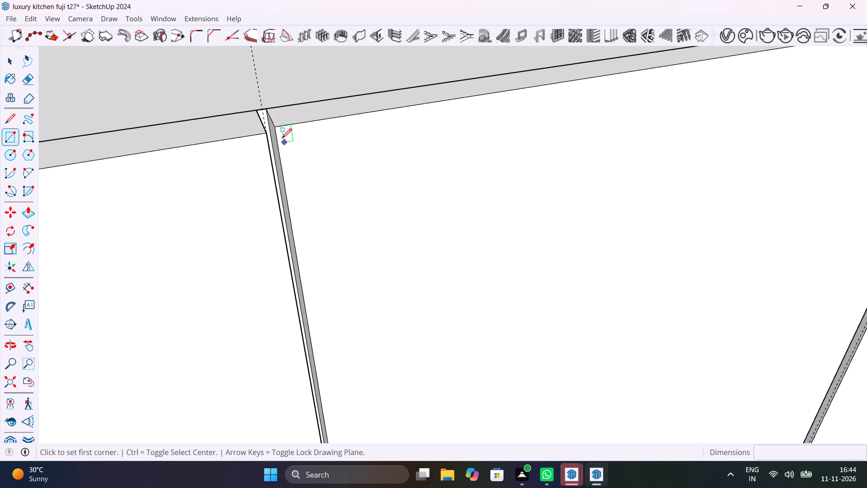
pyautogui.click(279, 129)
pyautogui.scroll(-12, 307, 163)
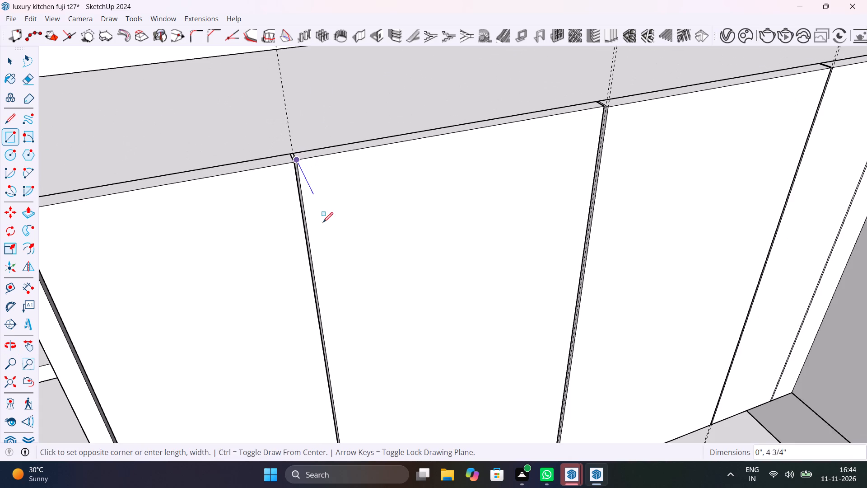
pyautogui.keyDown('shift'); pyautogui.moveTo(322, 241); pyautogui.dragTo(262, 37, button='middle'); pyautogui.keyUp('shift')
pyautogui.scroll(-7, 269, 76)
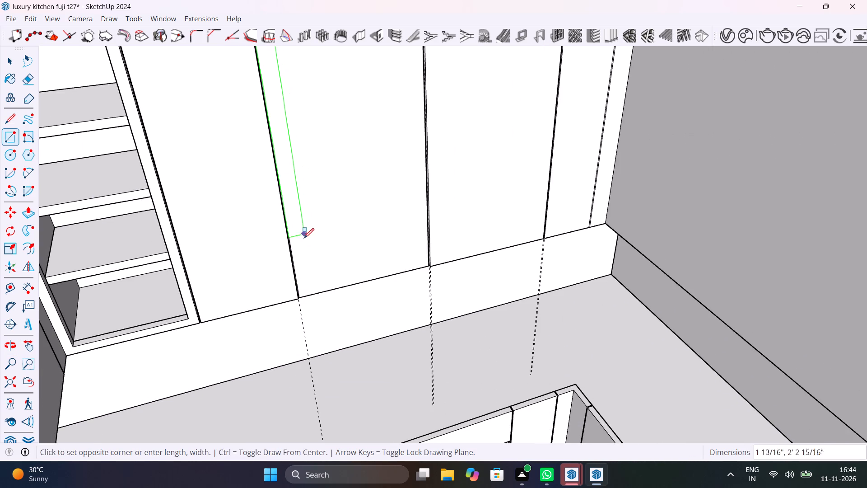
pyautogui.scroll(16, 304, 285)
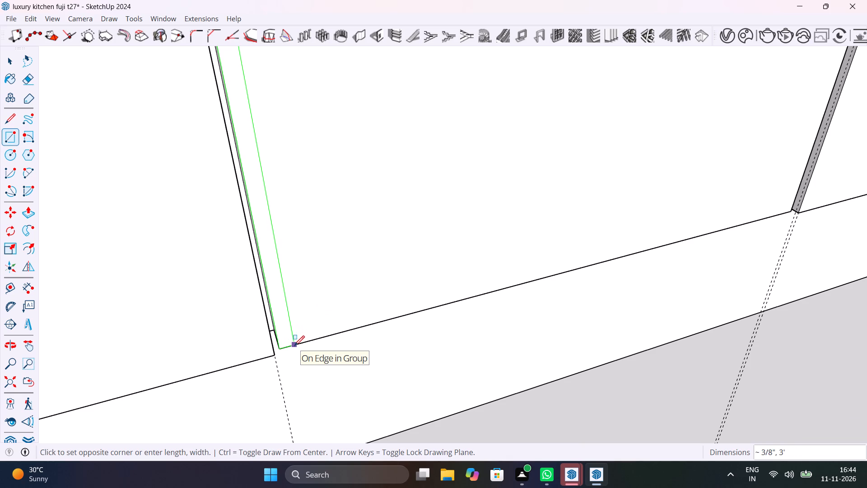
pyautogui.click(294, 346)
pyautogui.scroll(-20, 294, 346)
pyautogui.scroll(-3, 294, 346)
pyautogui.press('space')
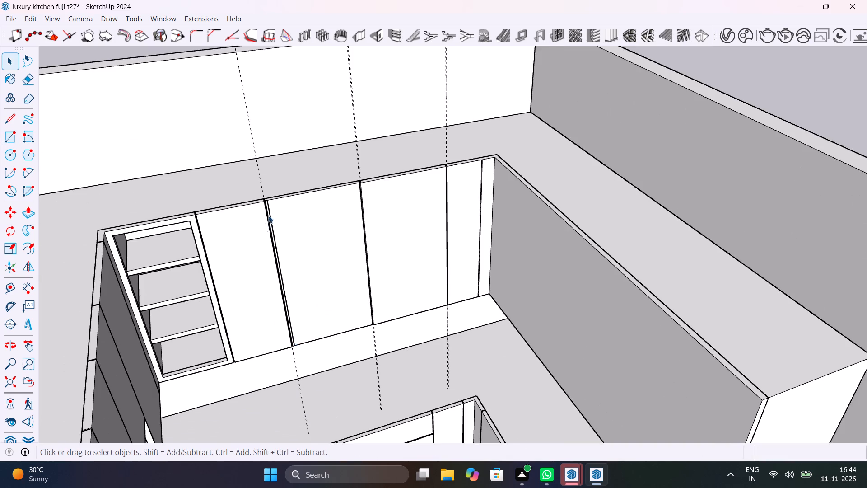
# Make the narrow rectangle and its edges into a component.
pyautogui.scroll(20, 270, 205)
pyautogui.scroll(3, 270, 205)
pyautogui.doubleClick(260, 201)
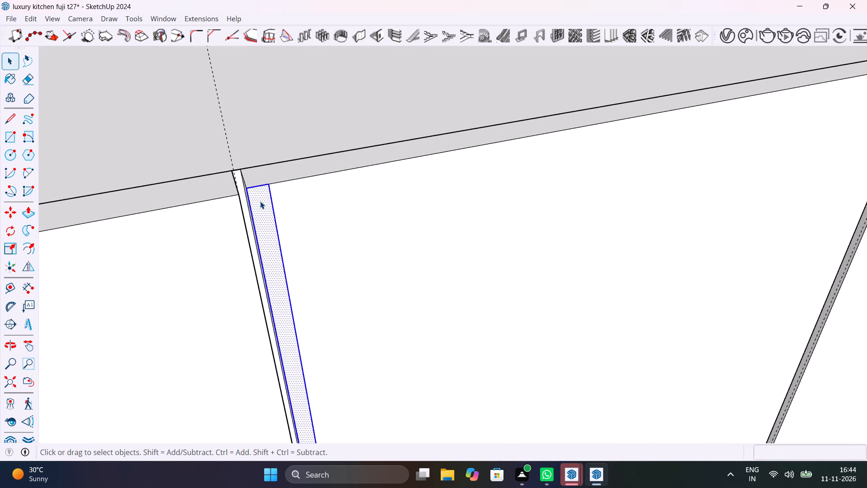
pyautogui.rightClick(260, 201)
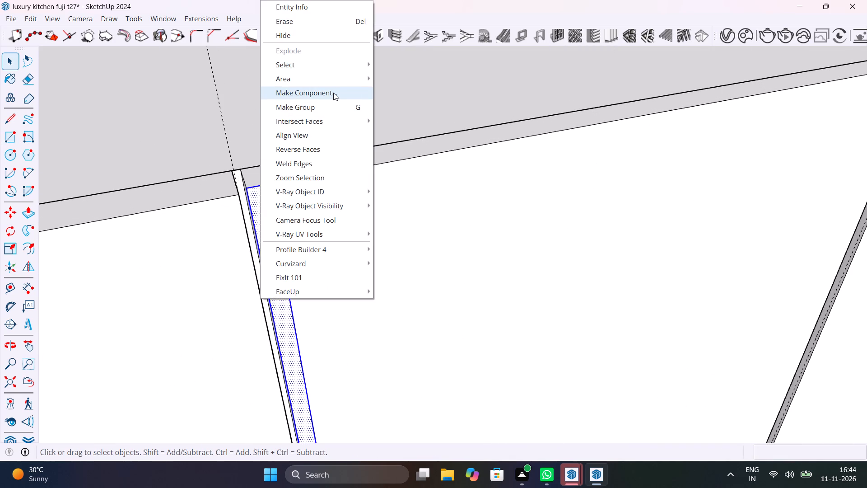
pyautogui.click(333, 93)
pyautogui.click(446, 371)
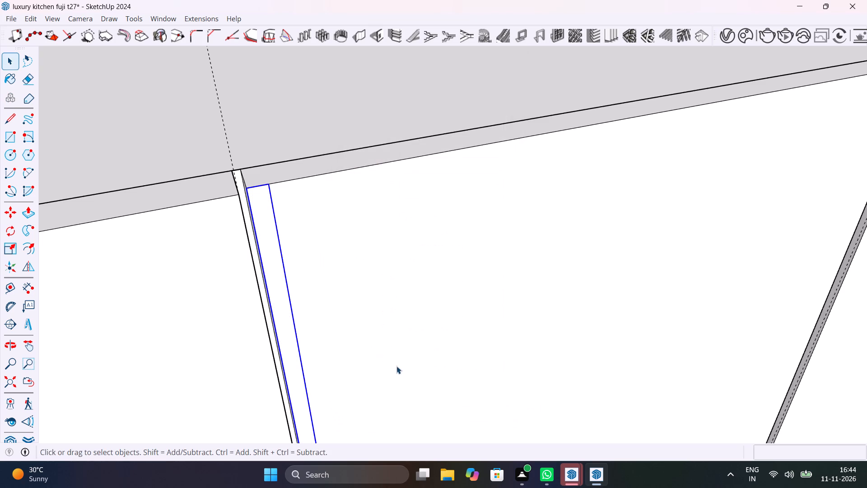
# Inside the strip component, extrude the narrow face outward about 3/16" and close the component.
pyautogui.doubleClick(261, 210)
pyautogui.click(261, 210)
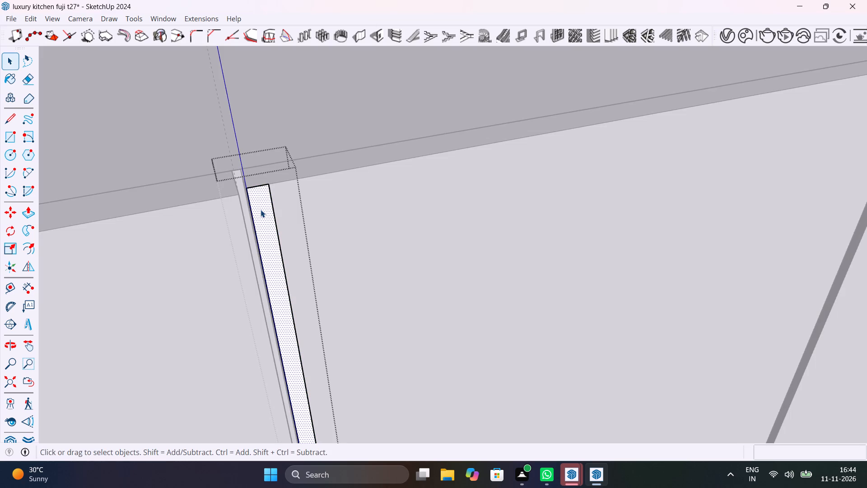
pyautogui.moveTo(261, 210); pyautogui.dragTo(176, 272, button='middle')
pyautogui.scroll(9, 280, 156)
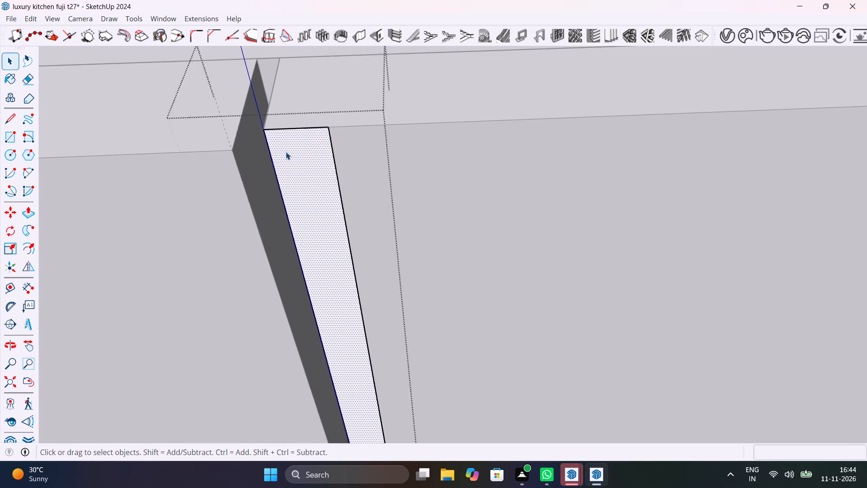
pyautogui.scroll(6, 286, 152)
pyautogui.press('p')
pyautogui.click(286, 152)
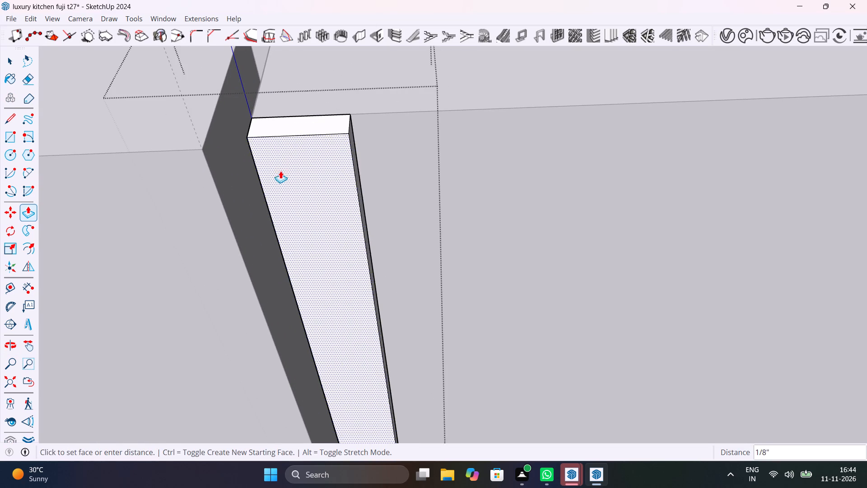
pyautogui.click(215, 192)
pyautogui.press('space')
pyautogui.moveTo(329, 188); pyautogui.dragTo(418, 174, button='middle')
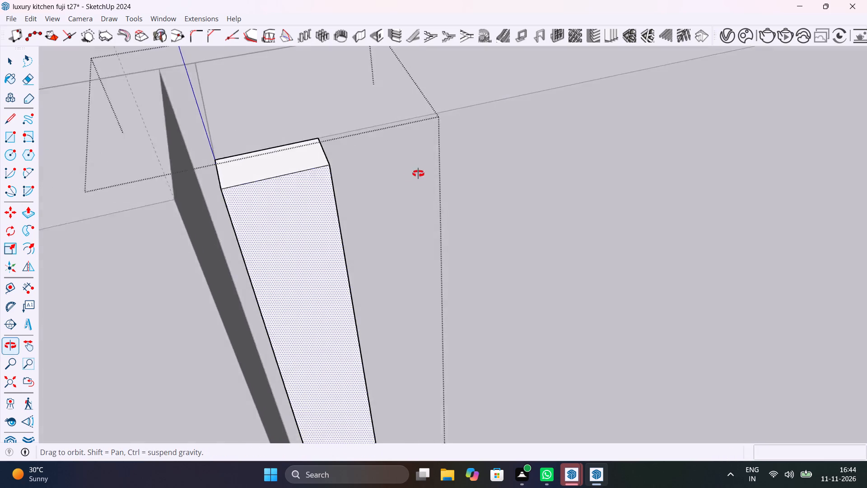
pyautogui.moveTo(418, 174); pyautogui.dragTo(458, 176, button='middle')
pyautogui.click(317, 252)
pyautogui.click(531, 217)
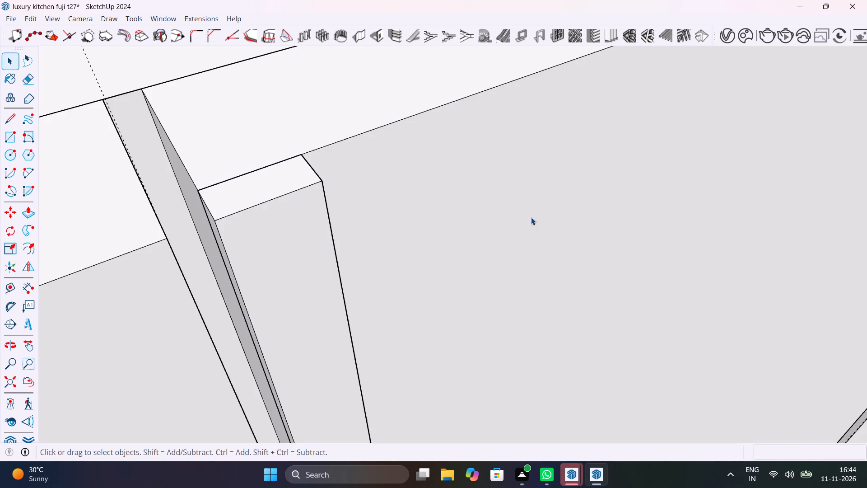
# Inside the strip component, copy the whole raised strip about 1' 5 5/8" across to the middle shutter's opposite vertical edge.
pyautogui.doubleClick(312, 213)
pyautogui.scroll(-6, 312, 213)
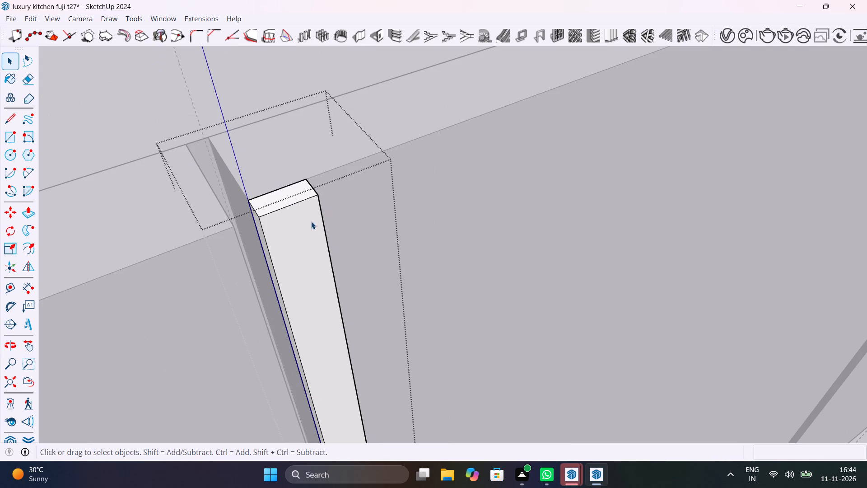
pyautogui.tripleClick(310, 223)
pyautogui.press('m')
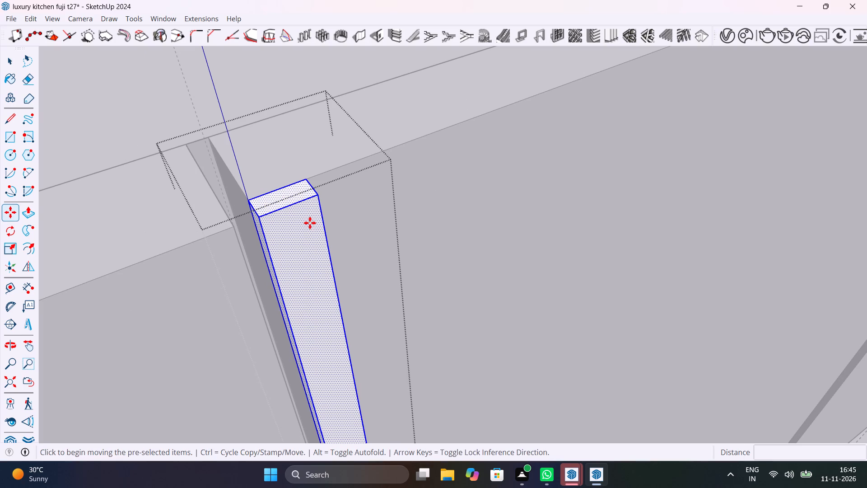
pyautogui.click(303, 178)
pyautogui.scroll(-9, 446, 170)
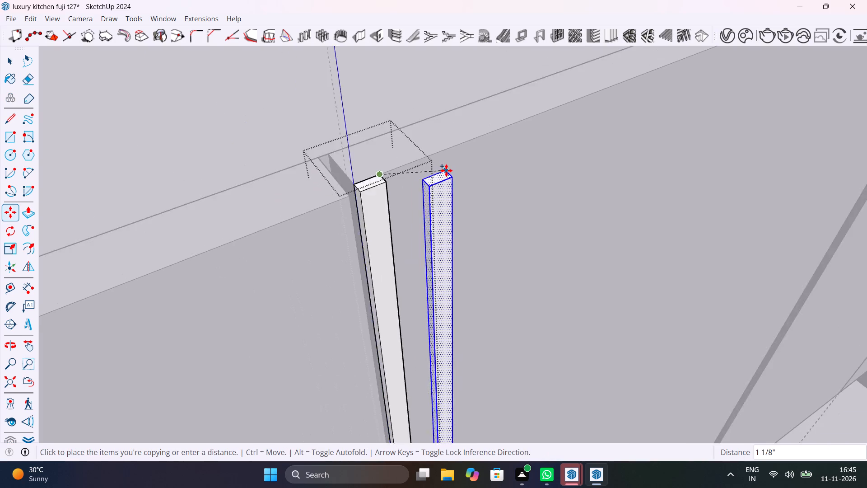
pyautogui.scroll(-6, 446, 170)
pyautogui.keyDown('shift'); pyautogui.moveTo(497, 157); pyautogui.dragTo(196, 335, button='middle'); pyautogui.keyUp('shift')
pyautogui.scroll(7, 541, 182)
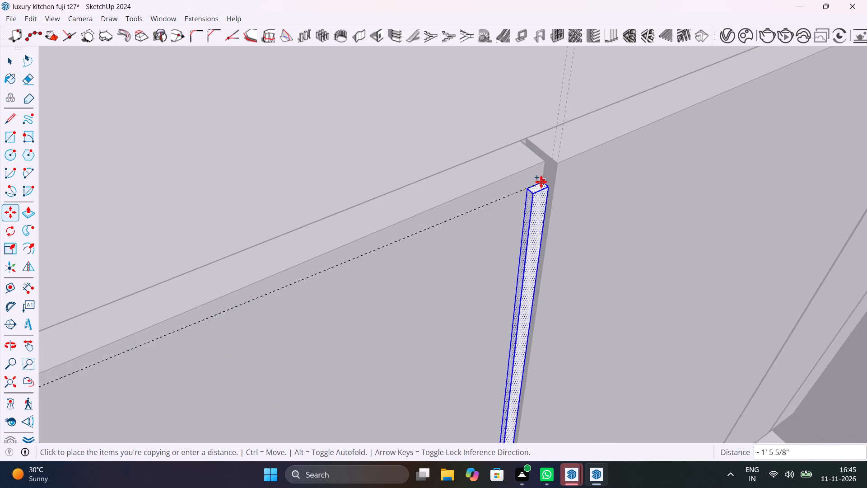
pyautogui.scroll(9, 541, 182)
pyautogui.click(551, 132)
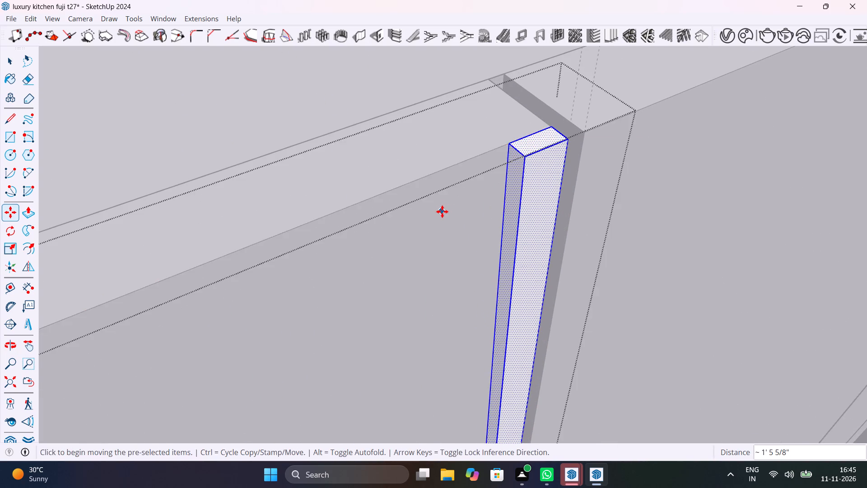
# Divide the copy distance into 20 equal intervals, filling the middle shutter front with evenly spaced strips, and close the component.
pyautogui.scroll(-20, 442, 211)
pyautogui.scroll(-14, 442, 211)
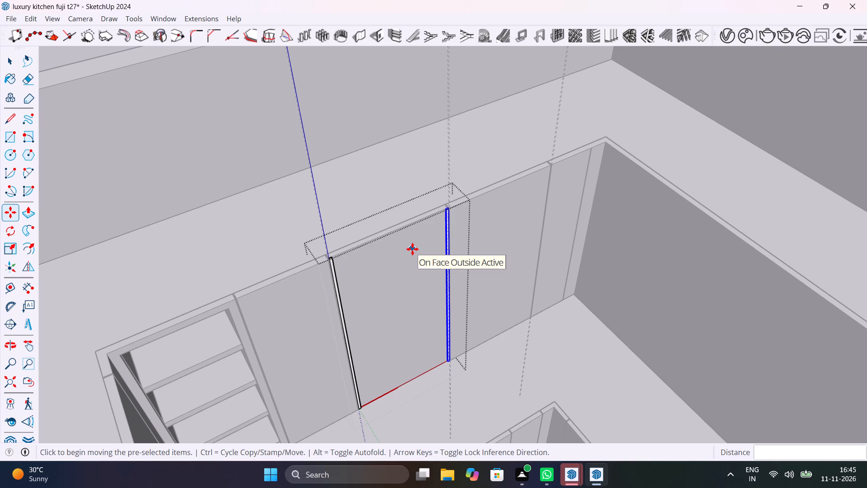
pyautogui.press('5')
pyautogui.press('BackSpace')
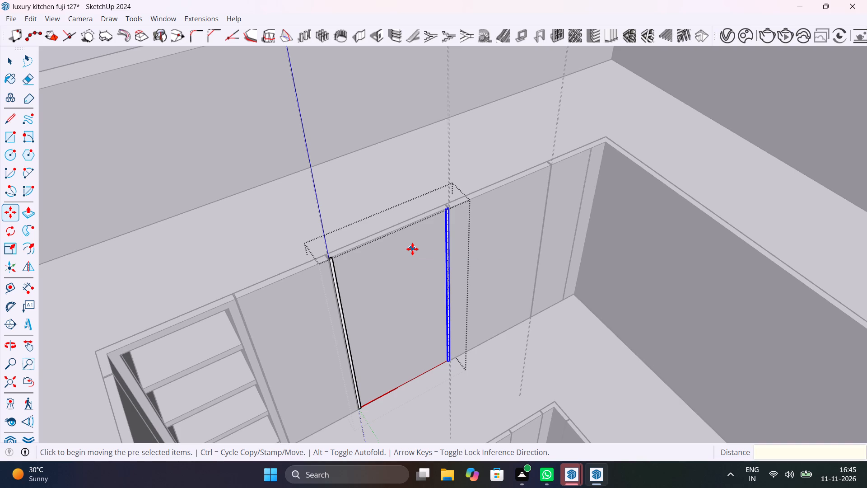
pyautogui.write('20/')
pyautogui.press('Return')
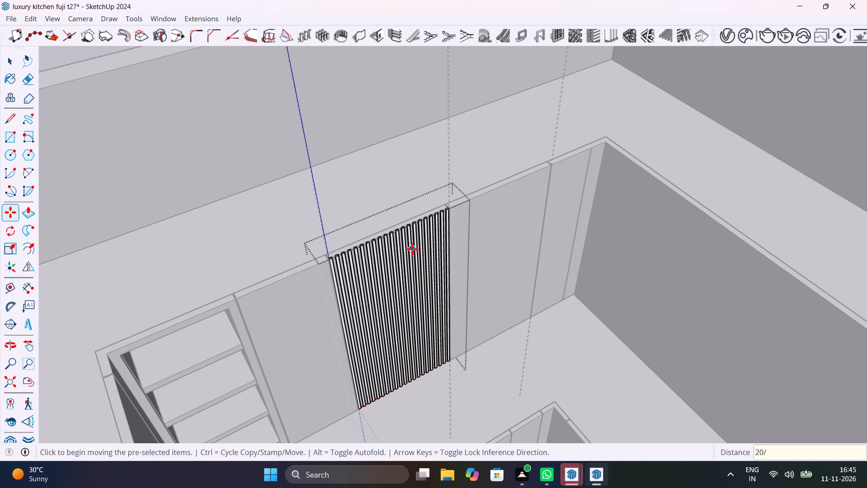
pyautogui.scroll(-7, 410, 246)
pyautogui.scroll(1, 434, 257)
pyautogui.moveTo(434, 258); pyautogui.dragTo(381, 183, button='middle')
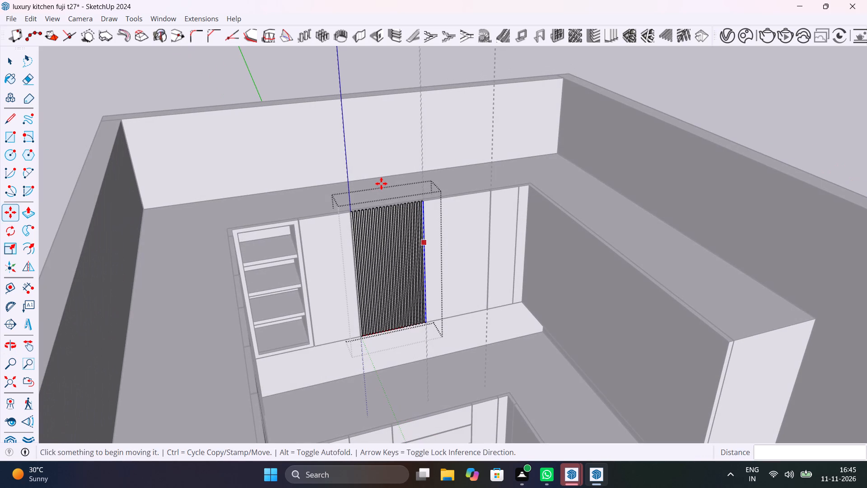
pyautogui.press('space')
pyautogui.click(732, 87)
# Open the plain shutter between the ribbed middle shutter and the corner, and offset its front face slightly inward to form a narrow border.
pyautogui.moveTo(449, 219); pyautogui.dragTo(365, 178, button='middle')
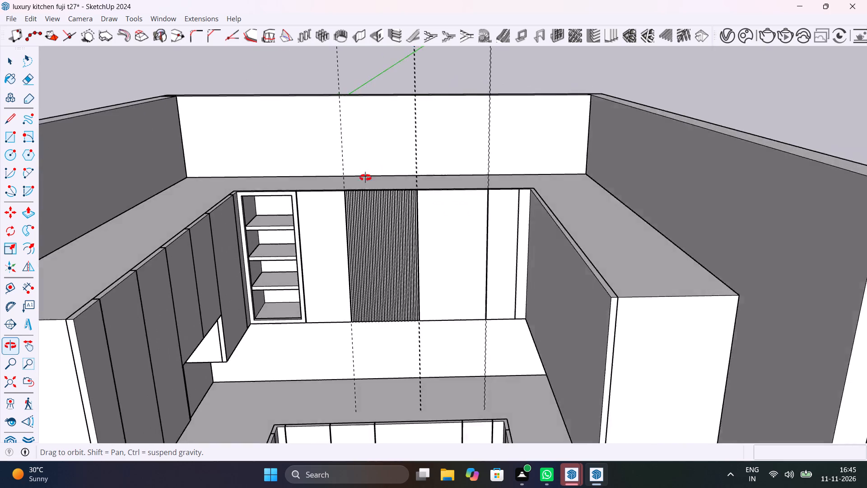
pyautogui.moveTo(365, 178); pyautogui.dragTo(397, 215, button='middle')
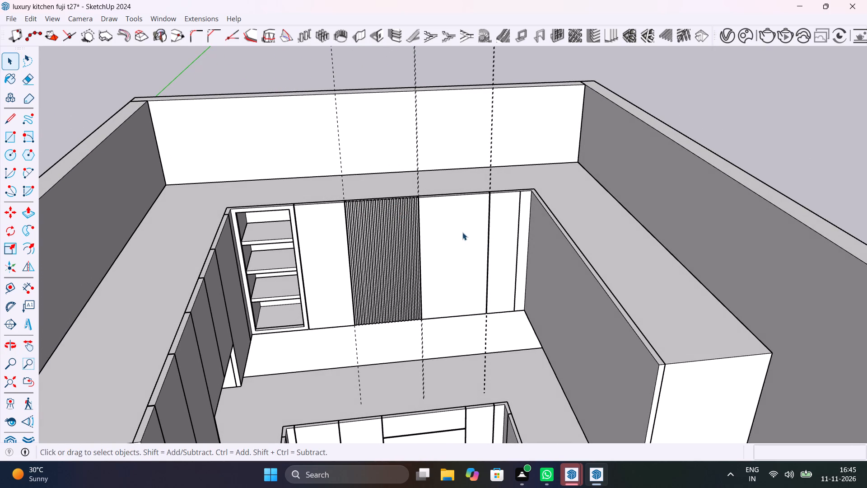
pyautogui.scroll(17, 429, 206)
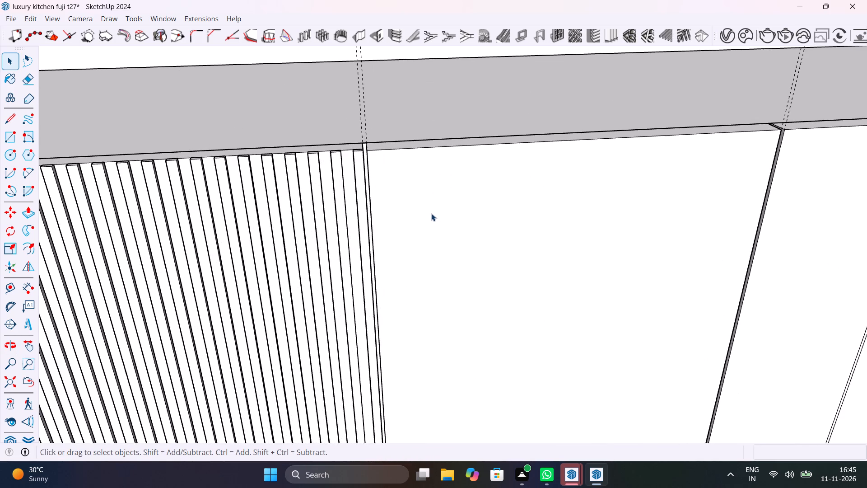
pyautogui.moveTo(432, 215); pyautogui.dragTo(449, 277, button='middle')
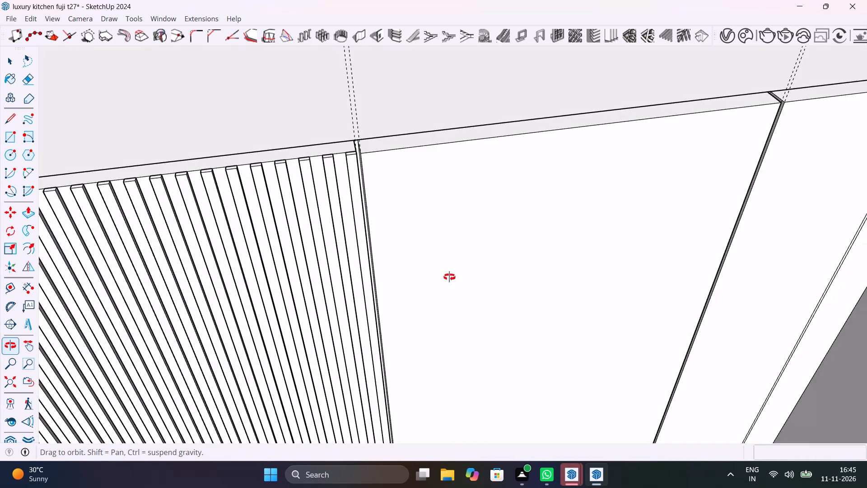
pyautogui.moveTo(449, 277); pyautogui.dragTo(335, 239, button='middle')
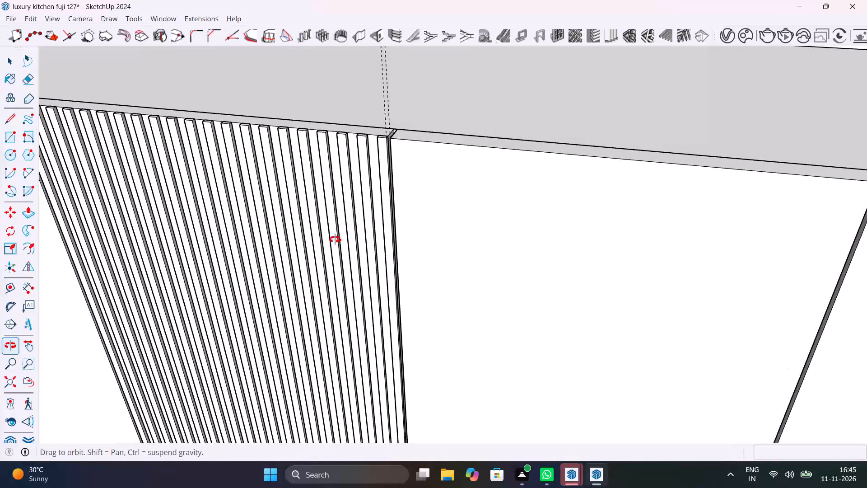
pyautogui.moveTo(335, 239); pyautogui.dragTo(412, 247, button='middle')
pyautogui.tripleClick(488, 200)
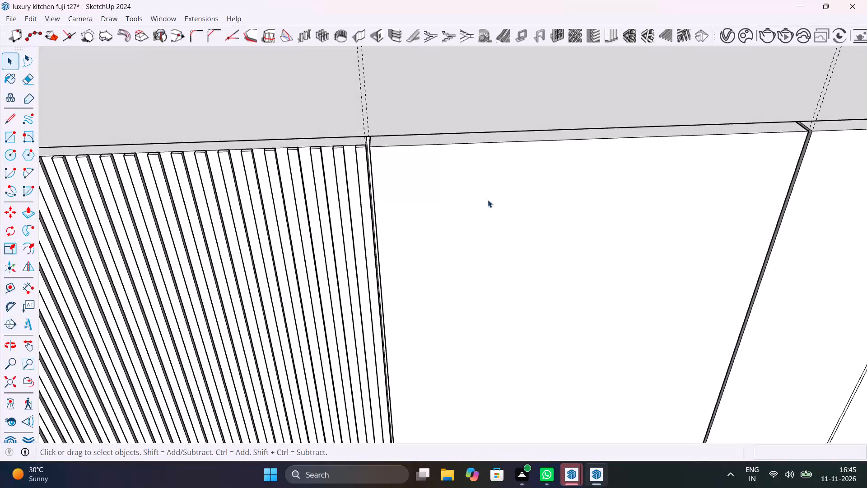
pyautogui.click(488, 200)
pyautogui.scroll(3, 488, 200)
pyautogui.moveTo(435, 191); pyautogui.dragTo(570, 244, button='middle')
pyautogui.click(570, 242)
pyautogui.scroll(-6, 570, 240)
pyautogui.keyDown('shift'); pyautogui.moveTo(585, 247); pyautogui.dragTo(505, 212, button='middle'); pyautogui.keyUp('shift')
pyautogui.scroll(1, 505, 212)
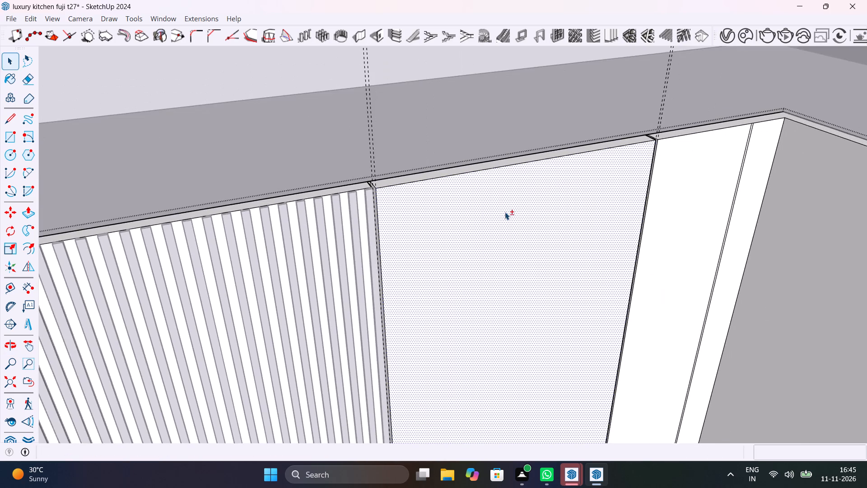
pyautogui.press('f')
pyautogui.moveTo(374, 244); pyautogui.dragTo(376, 241)
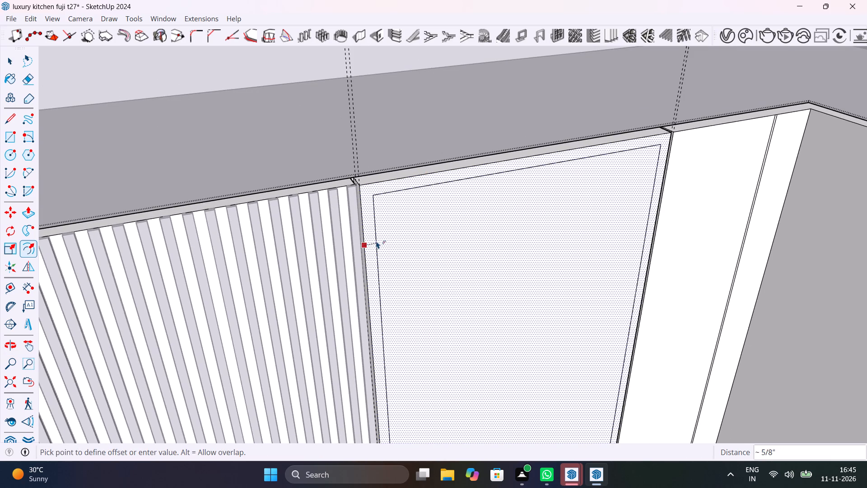
pyautogui.moveTo(376, 241); pyautogui.dragTo(372, 237)
pyautogui.press('space')
# Push the shutter's inner face back 1" so only the narrow border frame remains.
pyautogui.click(489, 243)
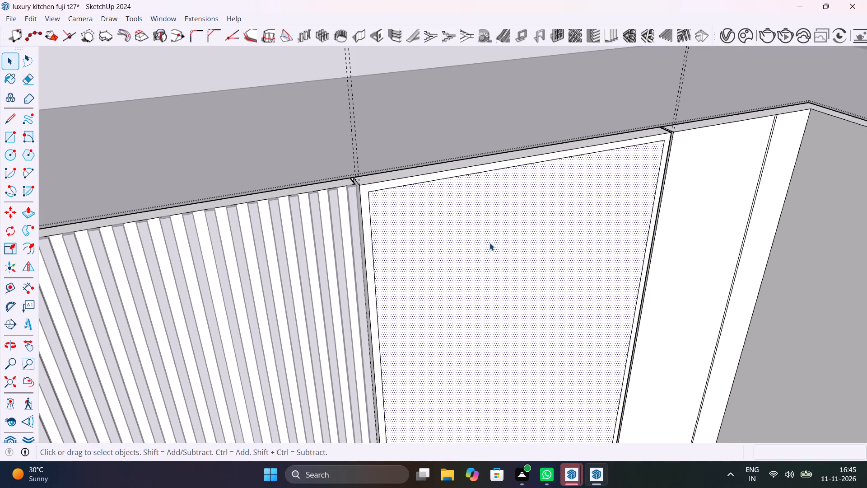
pyautogui.press('p')
pyautogui.click(489, 243)
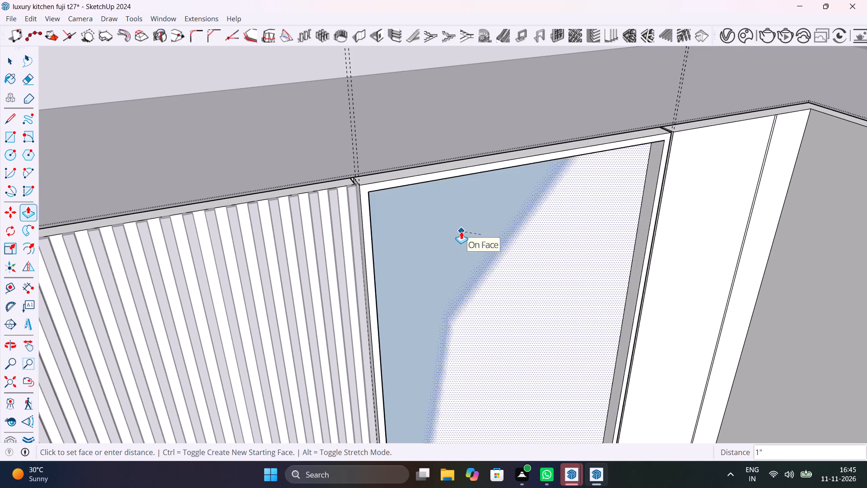
pyautogui.click(461, 231)
pyautogui.moveTo(503, 247); pyautogui.dragTo(427, 177, button='middle')
pyautogui.scroll(-13, 429, 185)
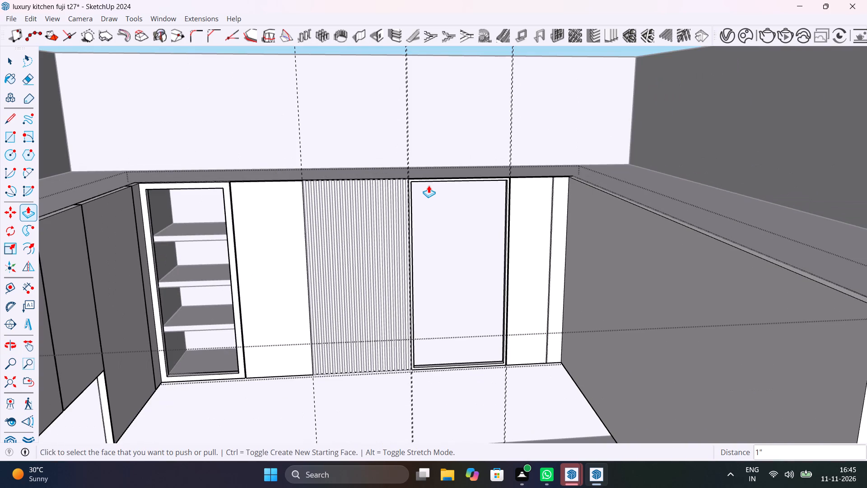
pyautogui.press('space')
# Open the cabinet carcass and draw a rectangle about 2' 11 3/16" by 1' 5 3/16" on its front, corner to corner of the framed opening.
pyautogui.doubleClick(473, 250)
pyautogui.scroll(11, 474, 248)
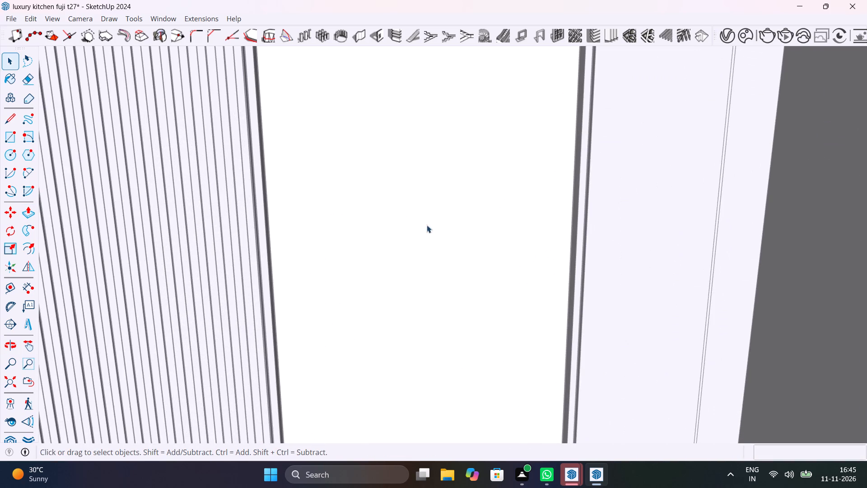
pyautogui.keyDown('shift'); pyautogui.moveTo(403, 191); pyautogui.dragTo(390, 232, button='middle'); pyautogui.keyUp('shift')
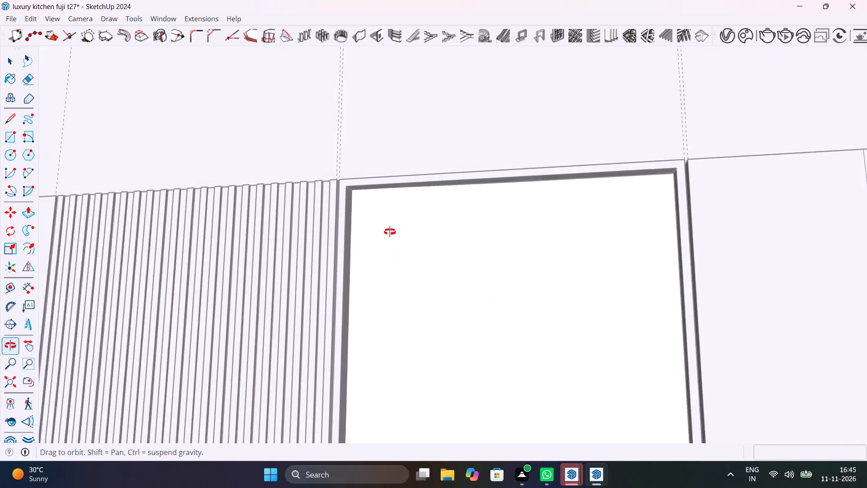
pyautogui.keyDown('shift'); pyautogui.moveTo(390, 232); pyautogui.dragTo(410, 212, button='middle'); pyautogui.keyUp('shift')
pyautogui.press('r')
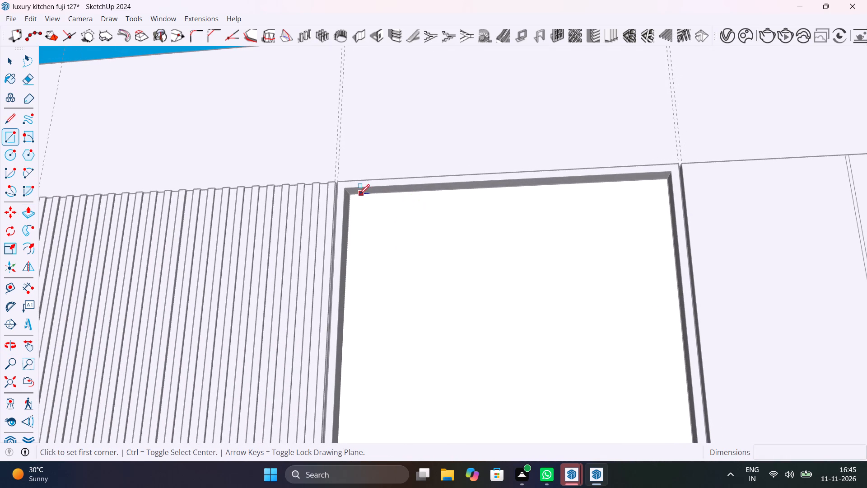
pyautogui.scroll(15, 354, 197)
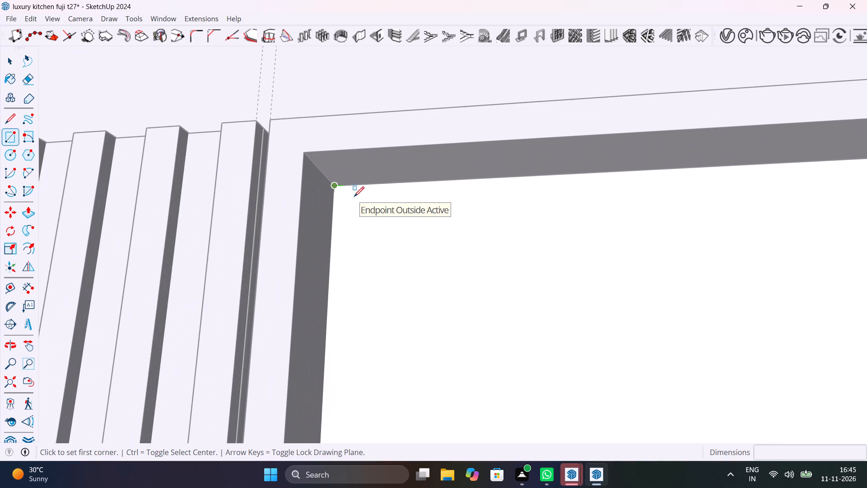
pyautogui.click(336, 186)
pyautogui.scroll(-8, 602, 272)
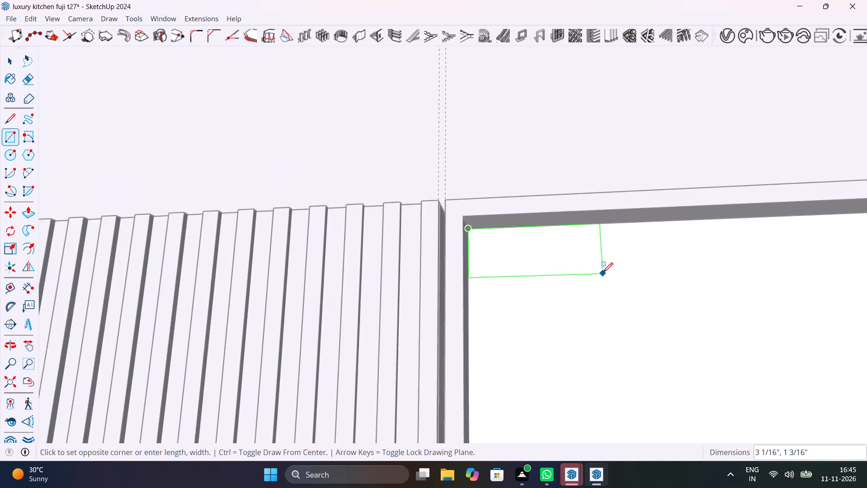
pyautogui.scroll(-20, 603, 272)
pyautogui.scroll(-3, 603, 272)
pyautogui.keyDown('shift'); pyautogui.moveTo(622, 326); pyautogui.dragTo(575, 318, button='middle'); pyautogui.keyUp('shift')
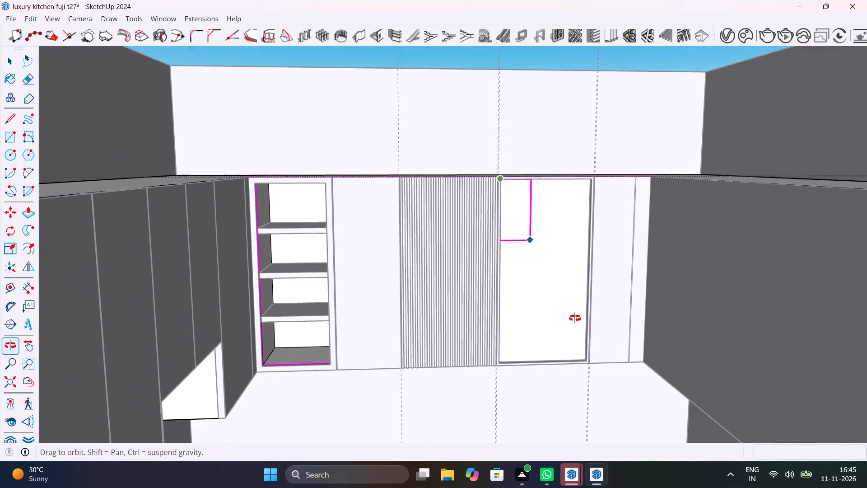
pyautogui.keyDown('shift'); pyautogui.moveTo(575, 318); pyautogui.dragTo(575, 319, button='middle'); pyautogui.keyUp('shift')
pyautogui.scroll(19, 583, 347)
pyautogui.keyDown('shift'); pyautogui.moveTo(584, 350); pyautogui.dragTo(548, 264, button='middle'); pyautogui.keyUp('shift')
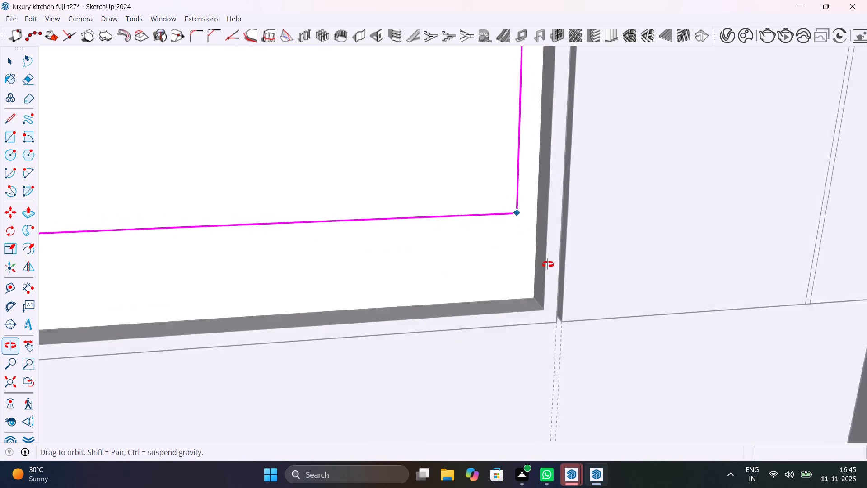
pyautogui.keyDown('shift'); pyautogui.moveTo(548, 264); pyautogui.dragTo(551, 271, button='middle'); pyautogui.keyUp('shift')
pyautogui.scroll(2, 529, 292)
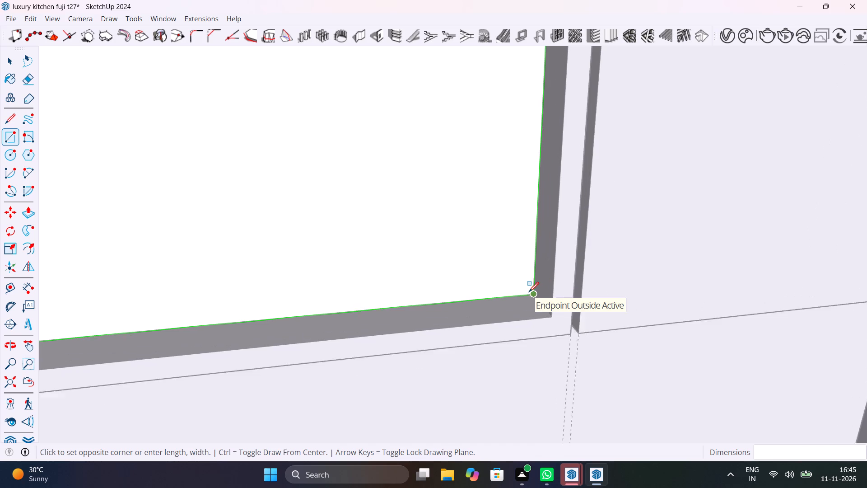
pyautogui.scroll(9, 529, 292)
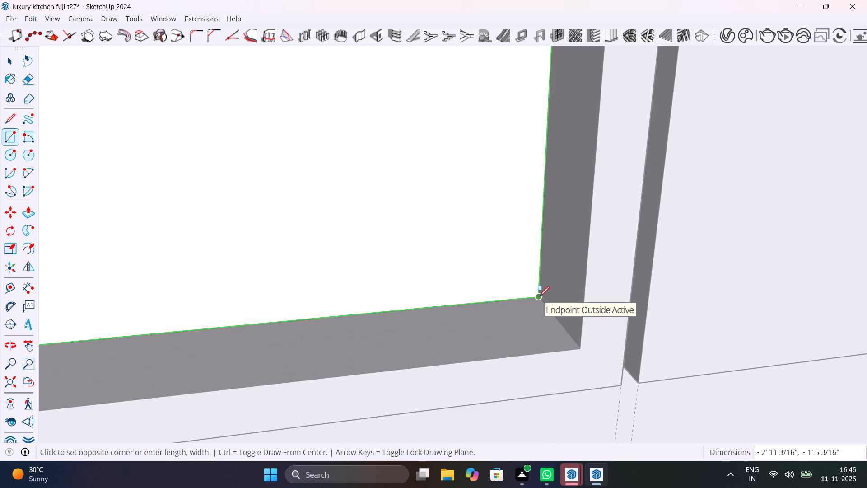
pyautogui.click(539, 296)
pyautogui.press('space')
# Push the rectangle about 11 1/16" into the carcass, level with the open shelf unit's back, and close the carcass.
pyautogui.click(484, 267)
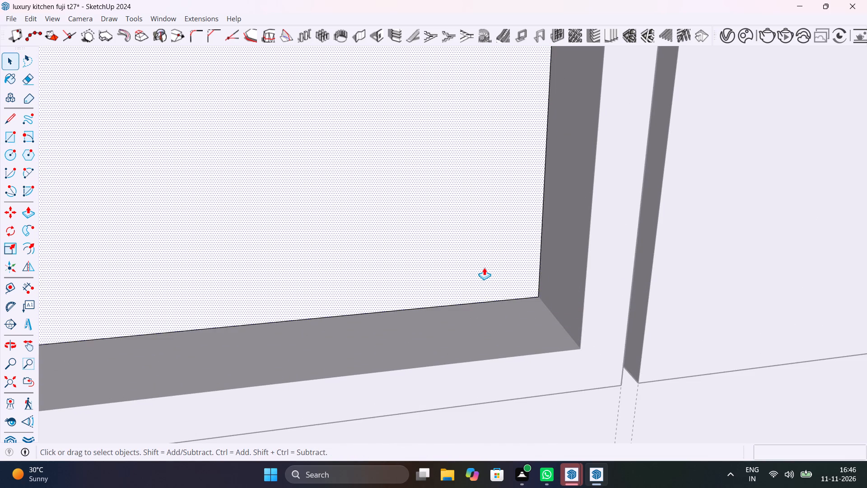
pyautogui.press('p')
pyautogui.click(484, 267)
pyautogui.scroll(-9, 427, 188)
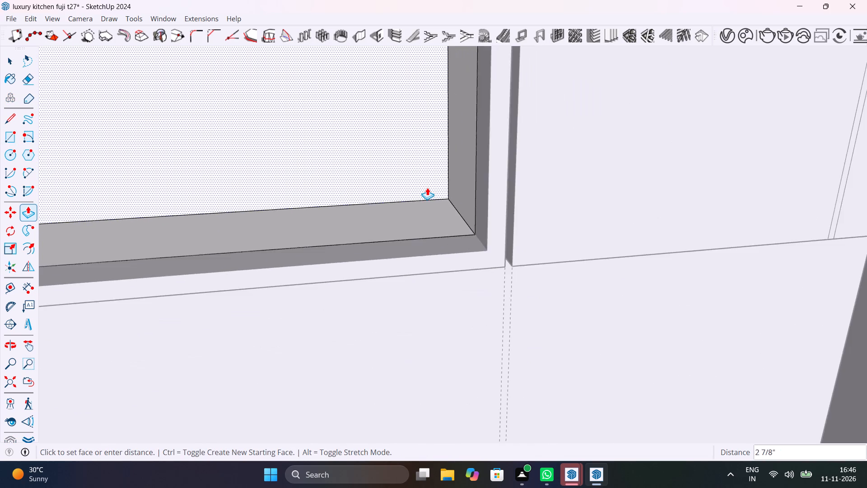
pyautogui.scroll(-5, 427, 188)
pyautogui.keyDown('shift'); pyautogui.scroll(-1, 427, 188); pyautogui.keyUp('shift')
pyautogui.keyDown('shift'); pyautogui.moveTo(429, 190); pyautogui.dragTo(549, 330, button='middle'); pyautogui.keyUp('shift')
pyautogui.scroll(-13, 524, 249)
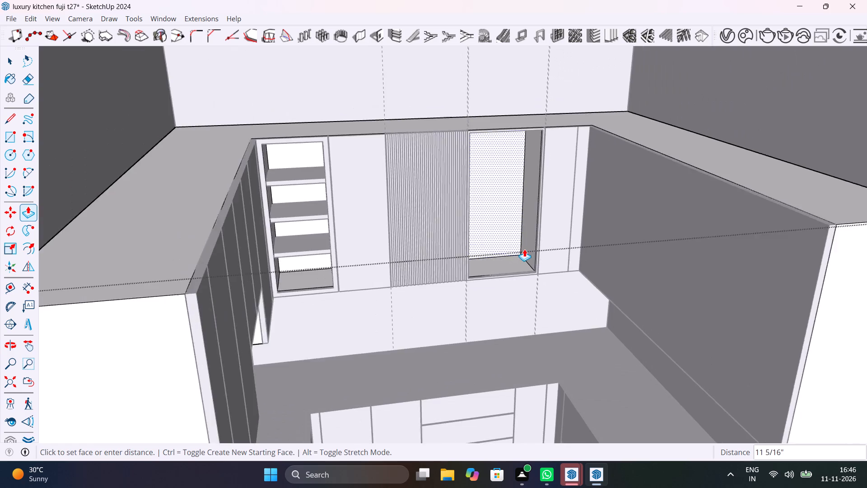
pyautogui.scroll(-4, 524, 249)
pyautogui.scroll(11, 346, 202)
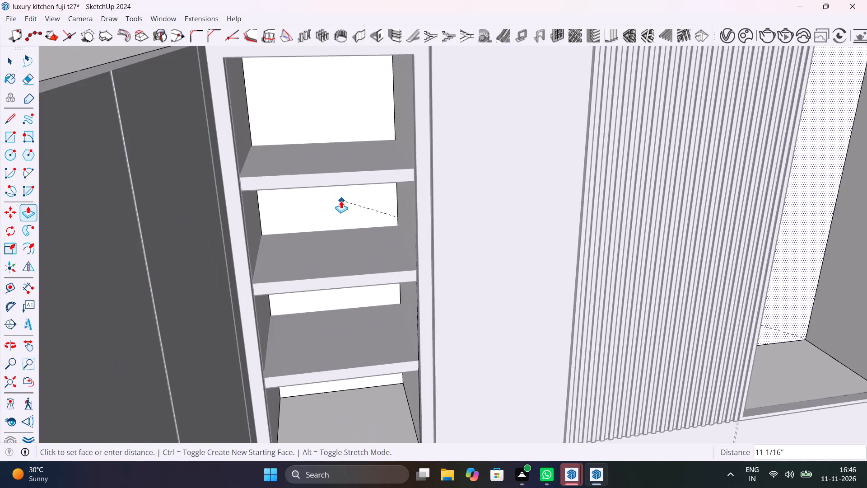
pyautogui.click(338, 201)
pyautogui.scroll(-20, 450, 244)
pyautogui.scroll(-1, 450, 244)
pyautogui.press('space')
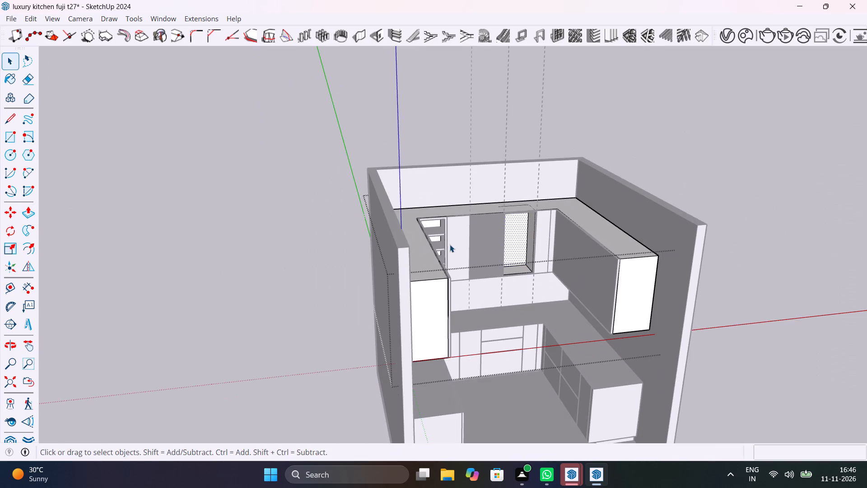
pyautogui.click(773, 141)
# Inside the carcass, lower the new niche's ceiling about 5/8" to align with the open shelf unit's ceiling, then close the carcass.
pyautogui.scroll(11, 534, 207)
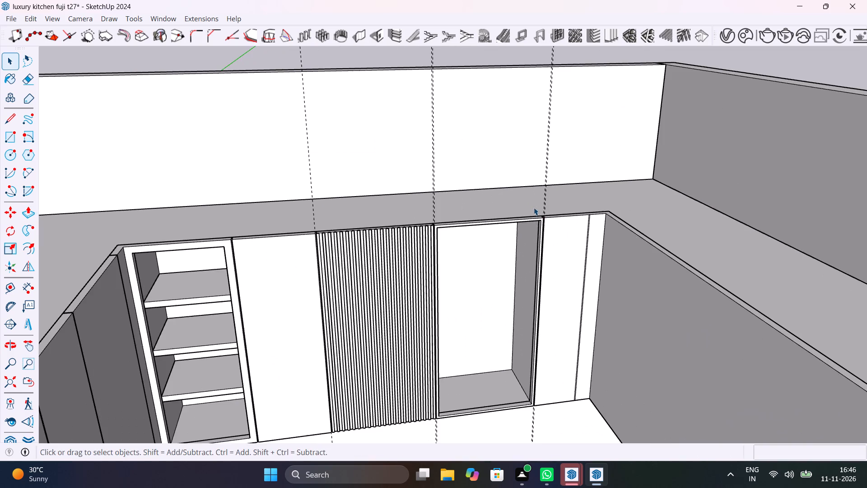
pyautogui.moveTo(541, 216); pyautogui.dragTo(531, 209, button='middle')
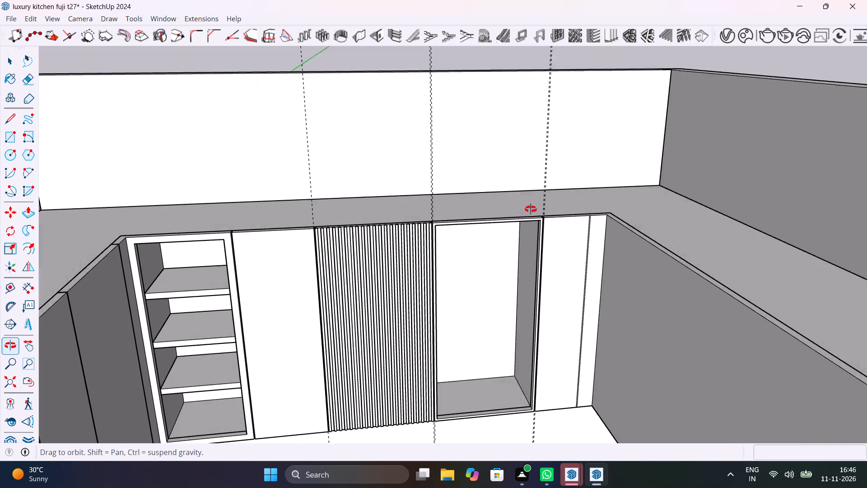
pyautogui.moveTo(531, 209); pyautogui.dragTo(515, 108, button='middle')
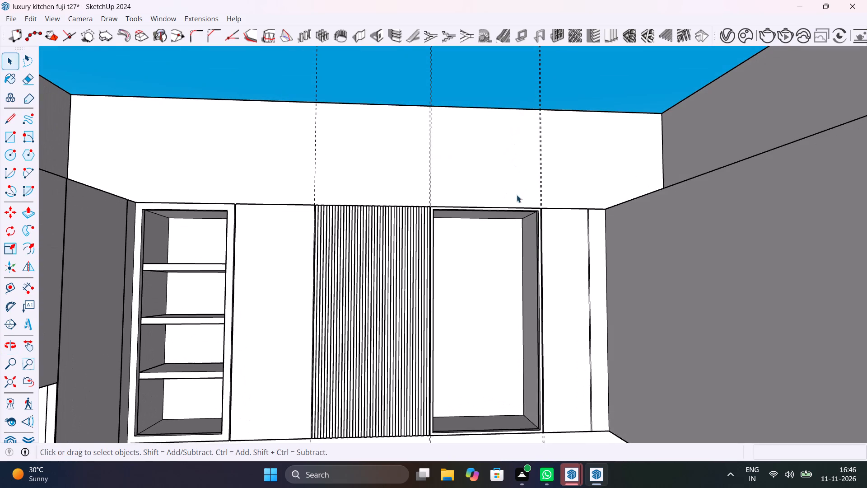
pyautogui.scroll(2, 509, 220)
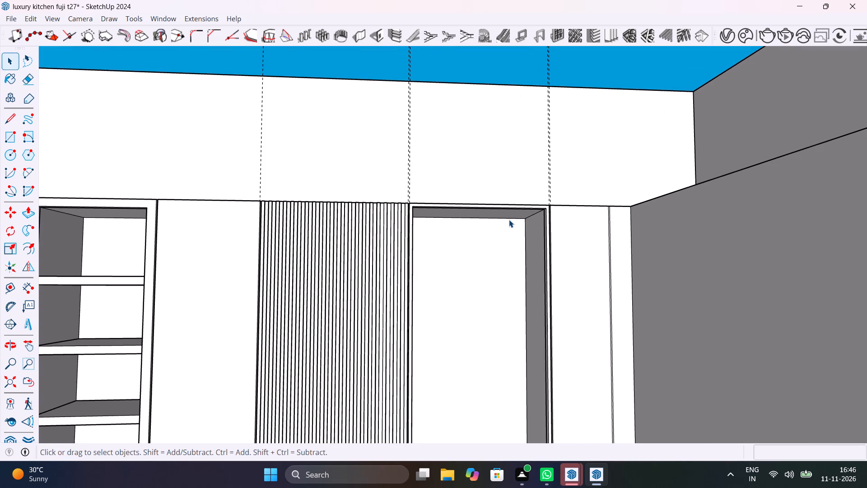
pyautogui.scroll(1, 509, 220)
pyautogui.keyDown('shift'); pyautogui.moveTo(509, 220); pyautogui.dragTo(575, 205, button='middle'); pyautogui.keyUp('shift')
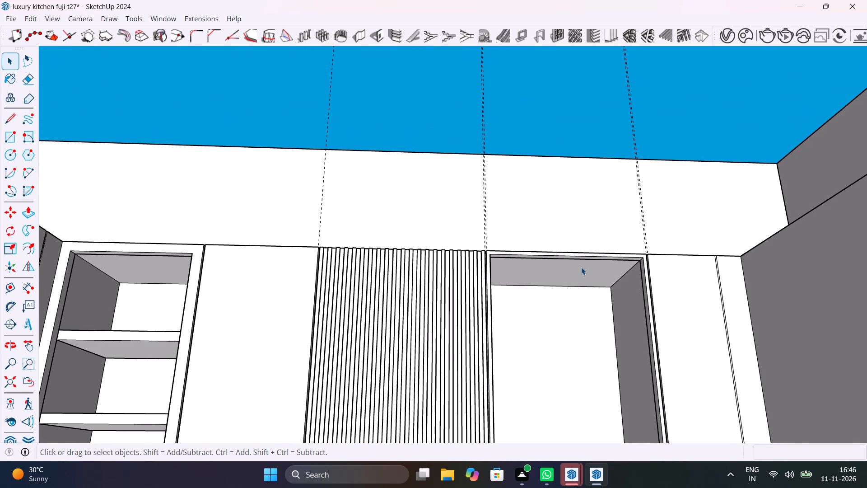
pyautogui.click(581, 267)
pyautogui.doubleClick(583, 272)
pyautogui.click(583, 272)
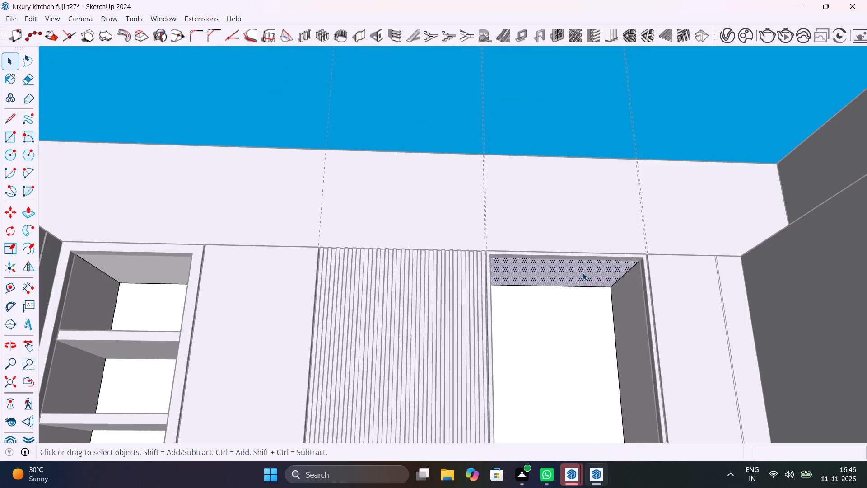
pyautogui.press('p')
pyautogui.click(583, 272)
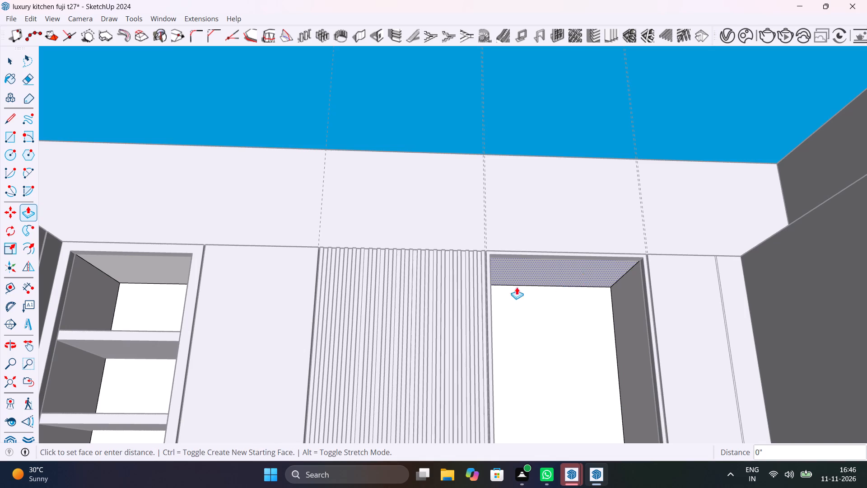
pyautogui.click(166, 274)
pyautogui.press('space')
pyautogui.click(574, 105)
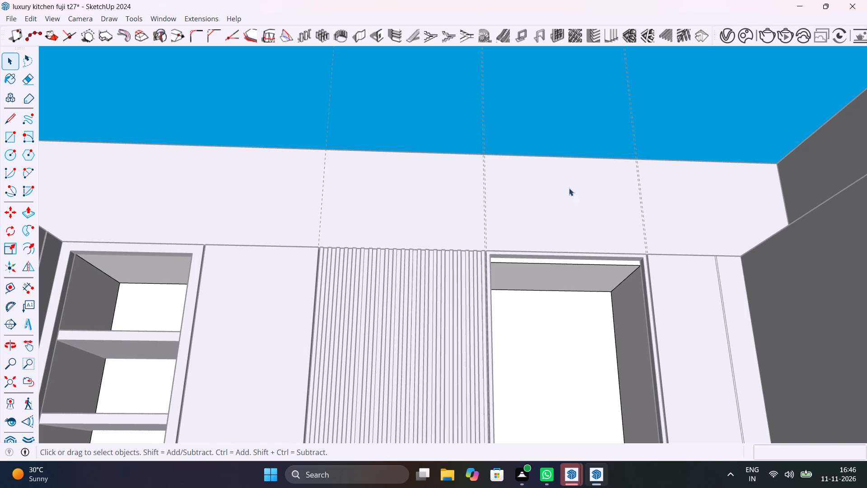
pyautogui.click(564, 124)
pyautogui.doubleClick(565, 124)
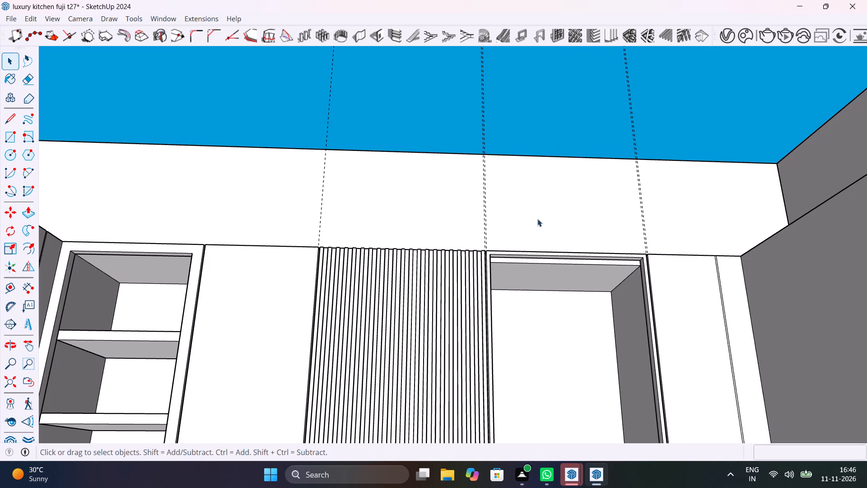
# Open the framed shutter and lower the frame's top inner face about 5/8" to match the open shelf unit's top border, then close it.
pyautogui.scroll(6, 535, 261)
pyautogui.click(555, 247)
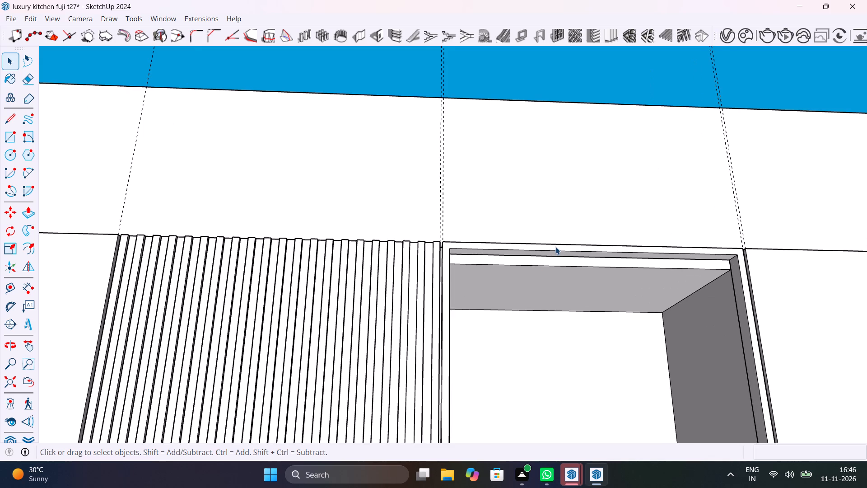
pyautogui.doubleClick(555, 247)
pyautogui.scroll(4, 556, 252)
pyautogui.click(556, 252)
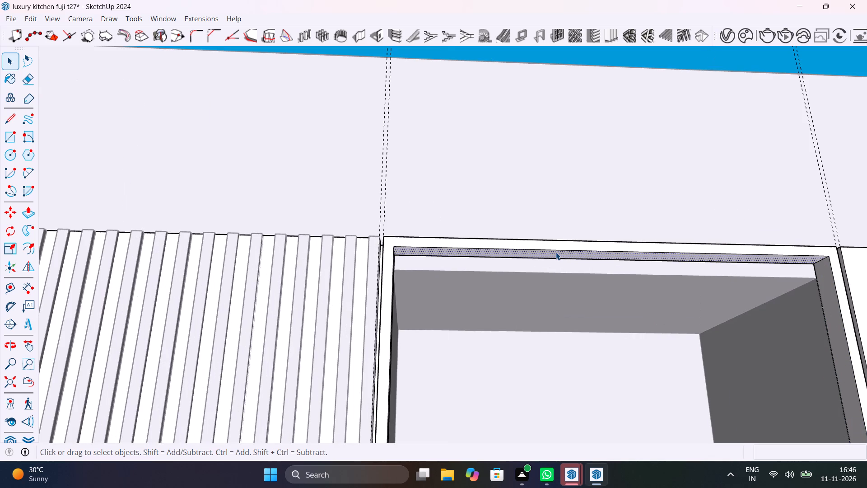
pyautogui.press('p')
pyautogui.click(556, 252)
pyautogui.scroll(1, 545, 276)
pyautogui.scroll(-9, 545, 276)
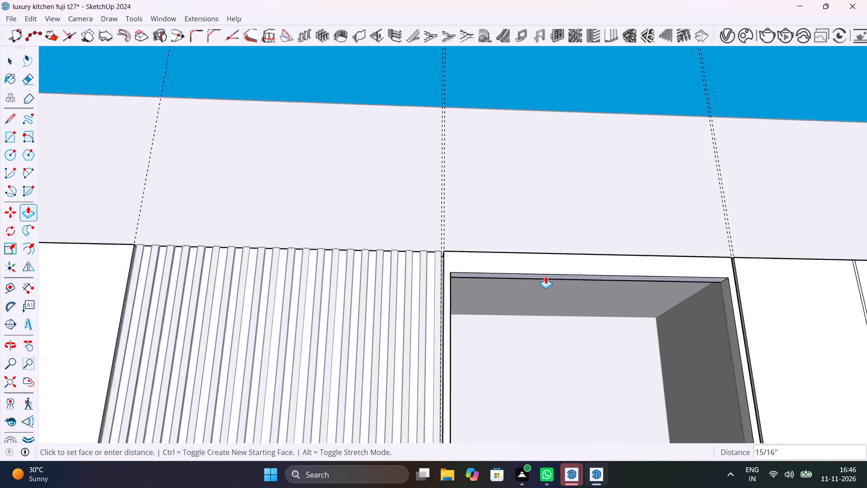
pyautogui.scroll(-9, 545, 276)
pyautogui.scroll(5, 337, 270)
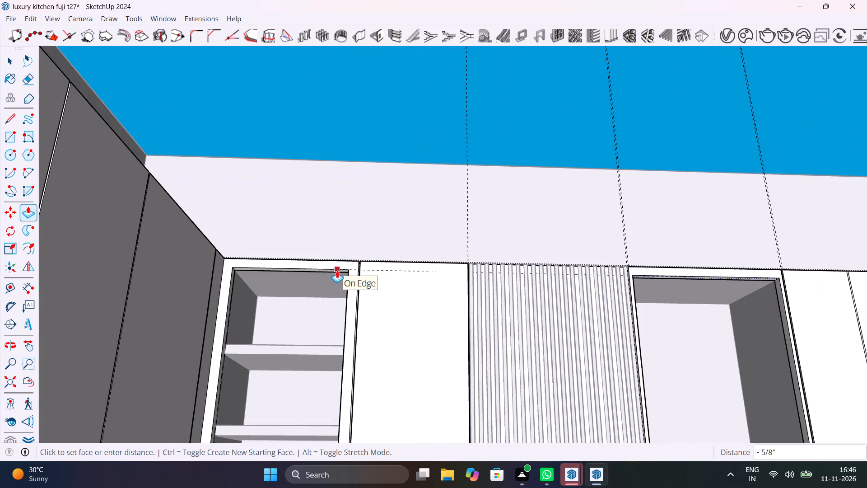
pyautogui.click(337, 270)
pyautogui.scroll(-14, 499, 258)
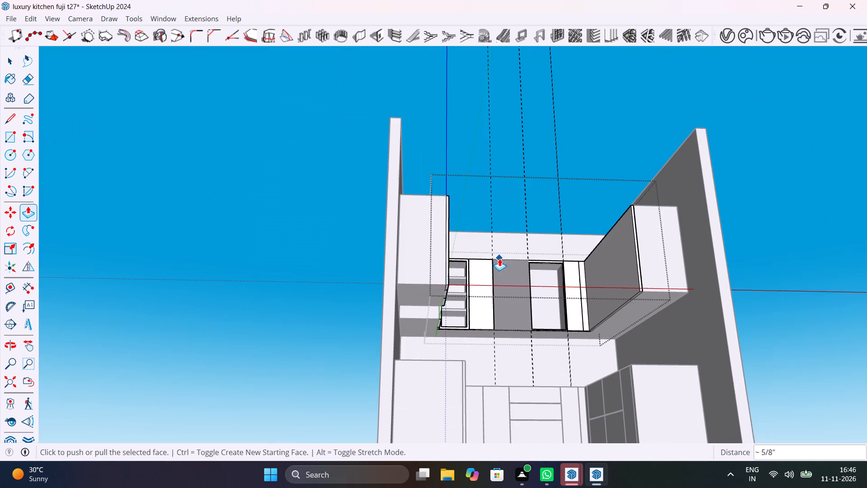
pyautogui.press('space')
pyautogui.click(644, 127)
# Reopen the framed shutter and raise the frame's bottom inner face about 5/8" to match the open shelf unit's bottom border, then close it.
pyautogui.moveTo(584, 300); pyautogui.dragTo(583, 407, button='middle')
pyautogui.scroll(2, 554, 330)
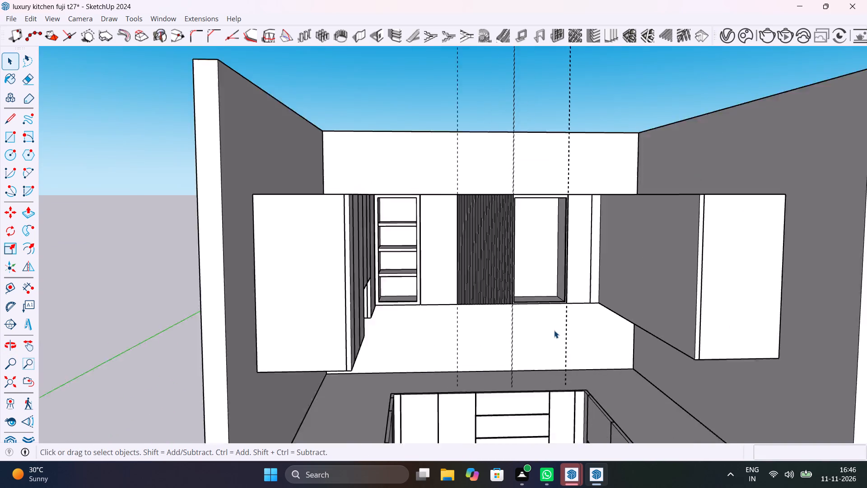
pyautogui.scroll(9, 554, 330)
pyautogui.keyDown('shift'); pyautogui.moveTo(529, 314); pyautogui.dragTo(538, 386, button='middle'); pyautogui.keyUp('shift')
pyautogui.scroll(1, 539, 386)
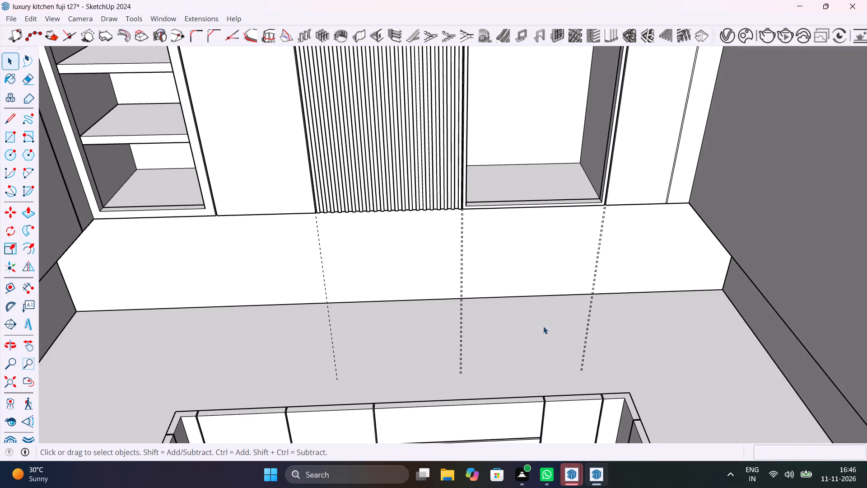
pyautogui.scroll(6, 499, 199)
pyautogui.keyDown('shift'); pyautogui.moveTo(499, 199); pyautogui.dragTo(601, 255, button='middle'); pyautogui.keyUp('shift')
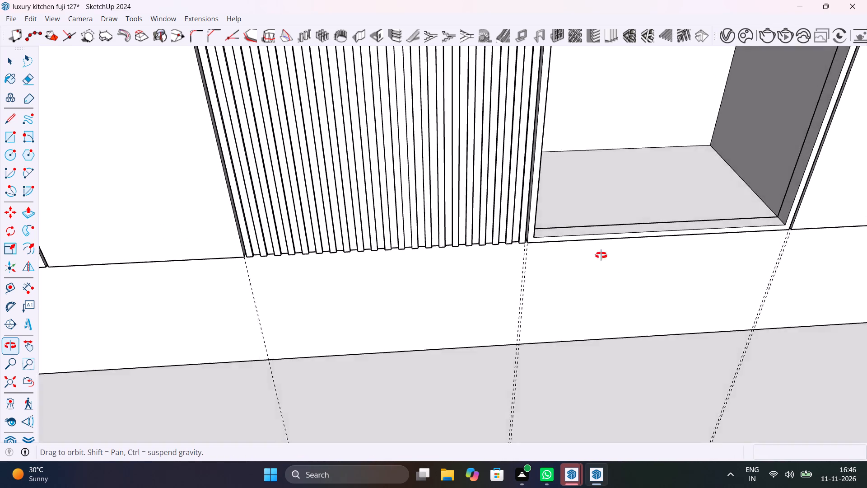
pyautogui.keyDown('shift'); pyautogui.moveTo(601, 255); pyautogui.dragTo(566, 297, button='middle'); pyautogui.keyUp('shift')
pyautogui.click(580, 244)
pyautogui.doubleClick(580, 244)
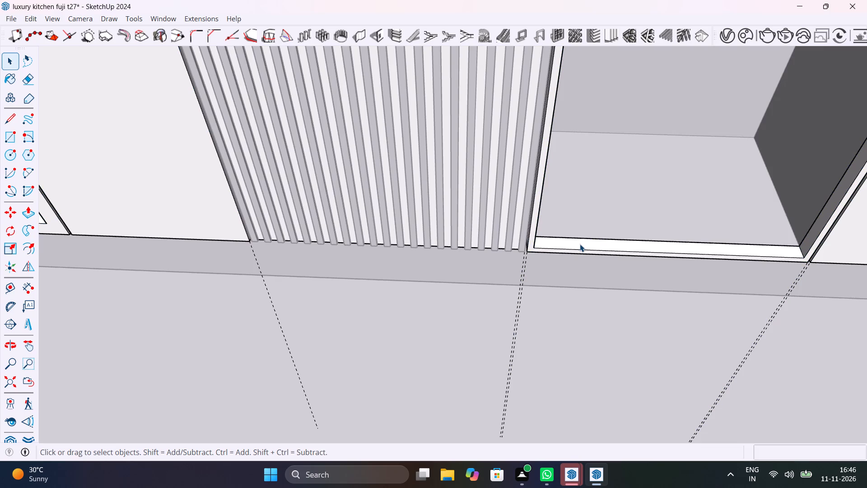
pyautogui.click(580, 242)
pyautogui.press('p')
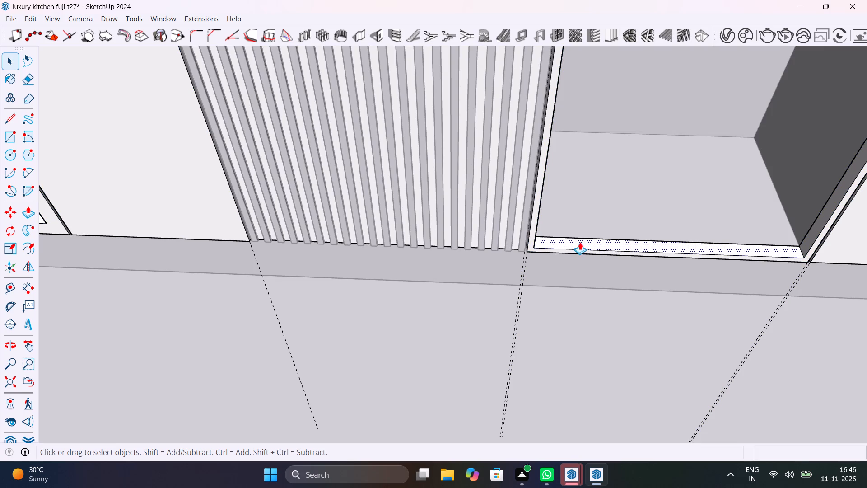
pyautogui.click(580, 242)
pyautogui.scroll(-11, 575, 196)
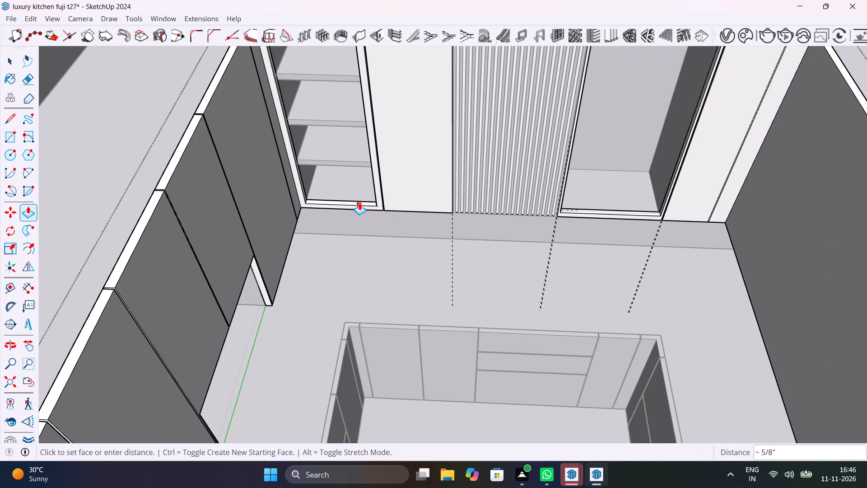
pyautogui.click(359, 202)
pyautogui.press('space')
pyautogui.moveTo(527, 246); pyautogui.dragTo(529, 325, button='middle')
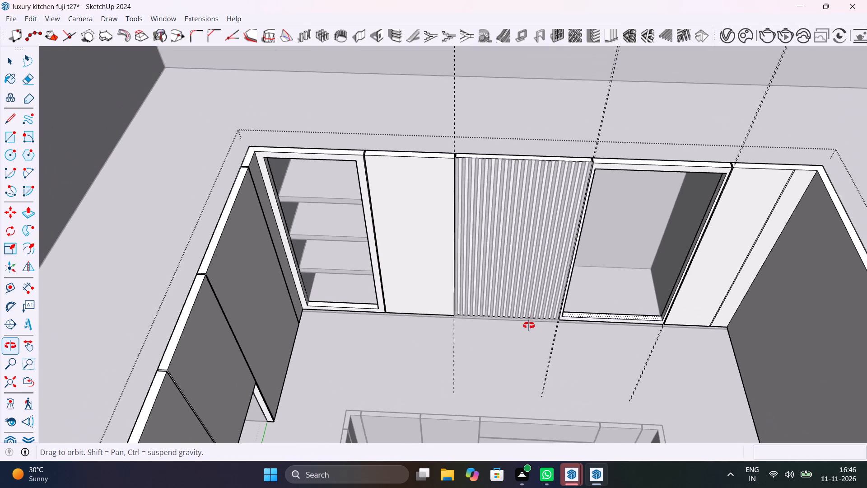
pyautogui.moveTo(529, 325); pyautogui.dragTo(543, 271, button='middle')
pyautogui.scroll(5, 718, 148)
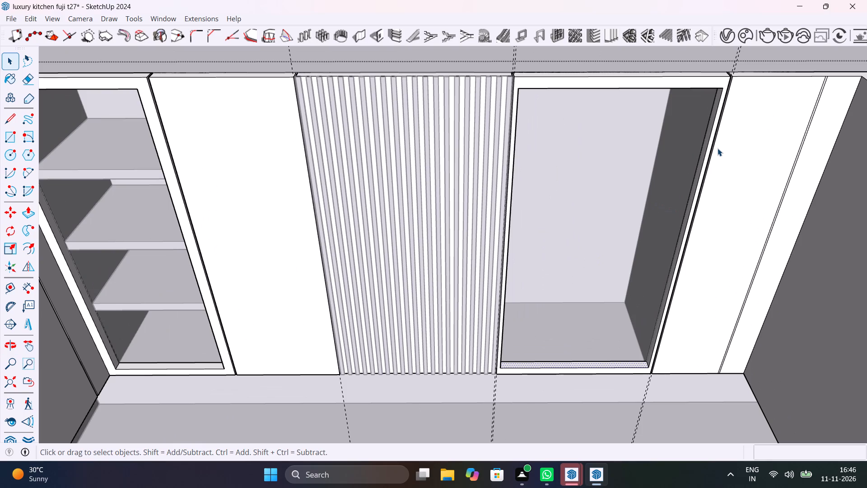
pyautogui.moveTo(718, 149); pyautogui.dragTo(671, 199, button='middle')
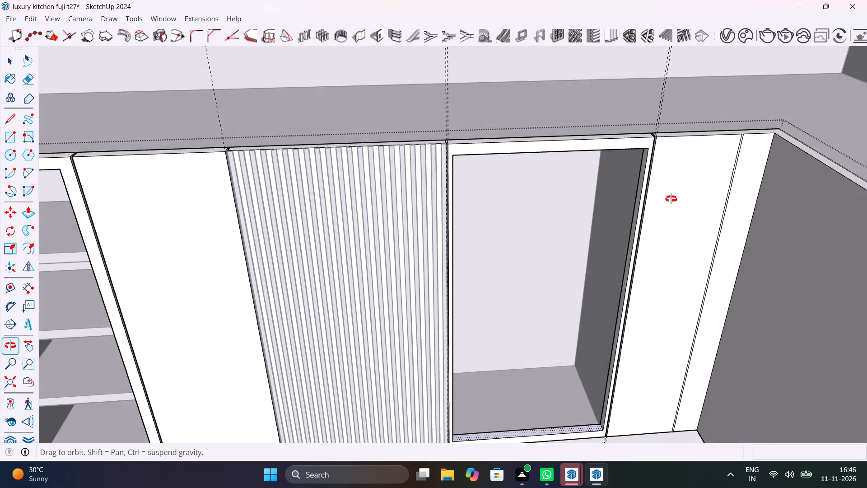
pyautogui.moveTo(671, 199); pyautogui.dragTo(676, 188, button='middle')
pyautogui.scroll(1, 676, 188)
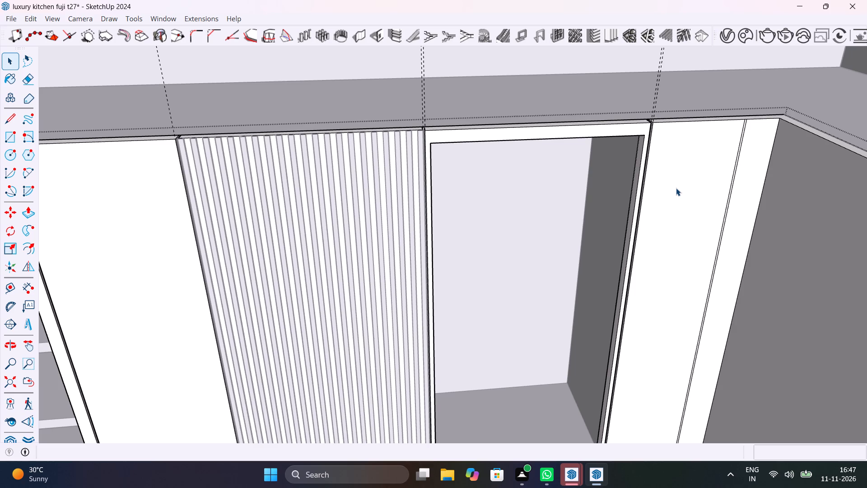
pyautogui.scroll(-10, 625, 132)
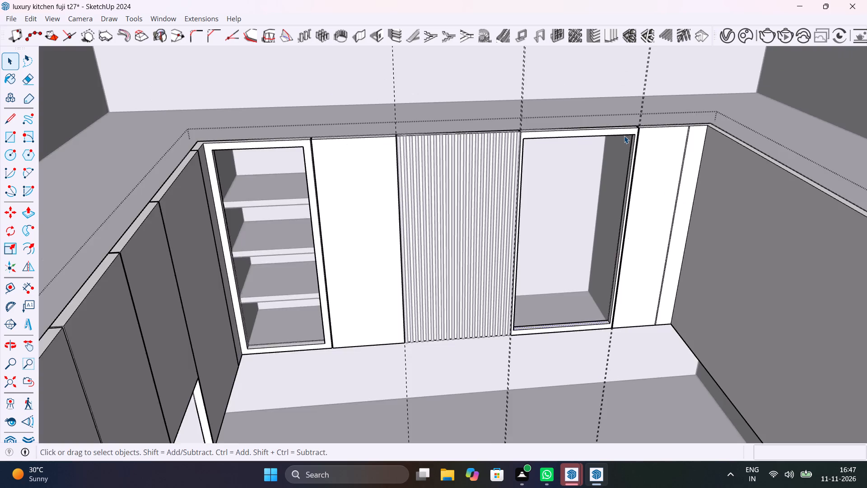
pyautogui.scroll(-9, 624, 136)
pyautogui.click(779, 85)
# Draw a rectangle about 1' 5 3/16" by 11 1/16" covering the niche floor, from its back corner to the opposite front corner.
pyautogui.scroll(6, 646, 136)
pyautogui.moveTo(629, 158); pyautogui.dragTo(566, 110, button='middle')
pyautogui.scroll(9, 616, 142)
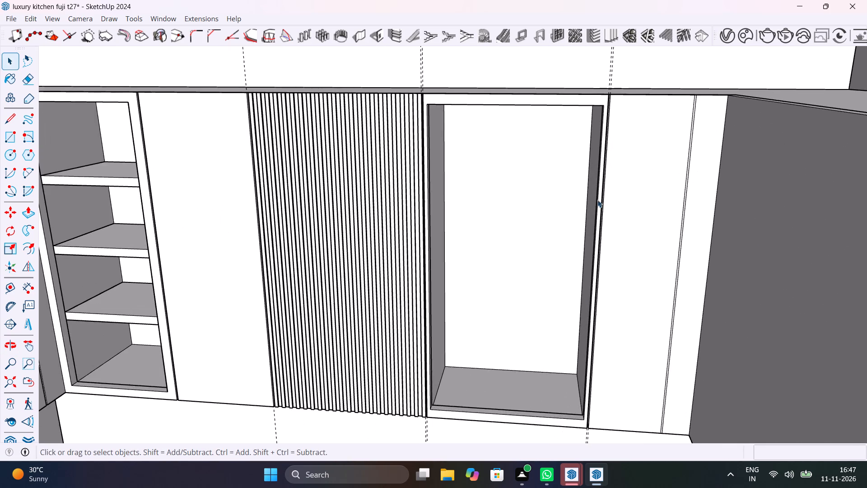
pyautogui.moveTo(597, 200); pyautogui.dragTo(603, 192, button='middle')
pyautogui.keyDown('shift'); pyautogui.moveTo(541, 252); pyautogui.dragTo(549, 191, button='middle'); pyautogui.keyUp('shift')
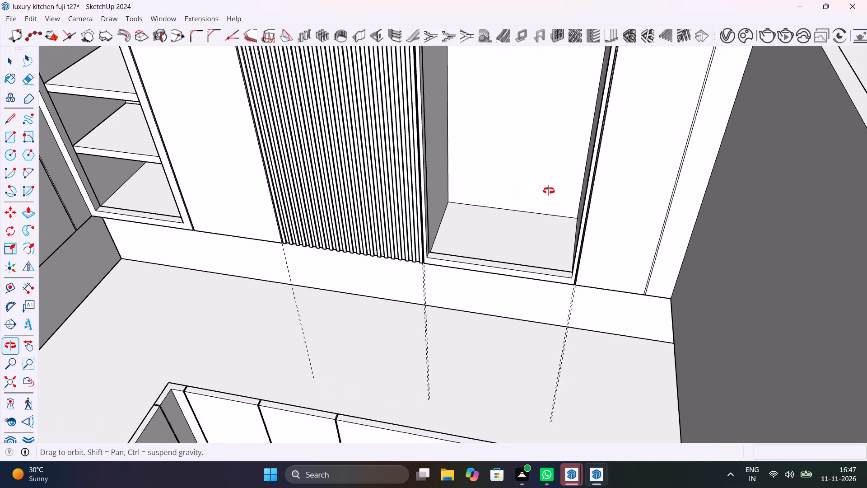
pyautogui.keyDown('shift'); pyautogui.moveTo(549, 191); pyautogui.dragTo(559, 186, button='middle'); pyautogui.keyUp('shift')
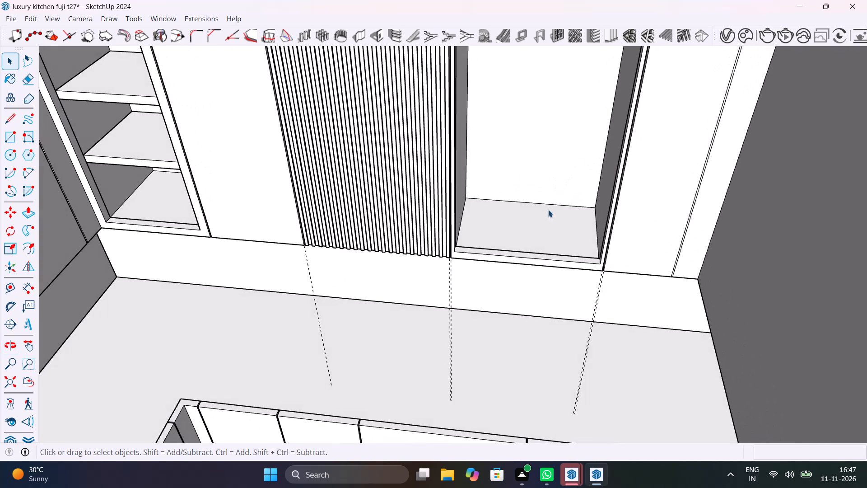
pyautogui.press('r')
pyautogui.click(467, 201)
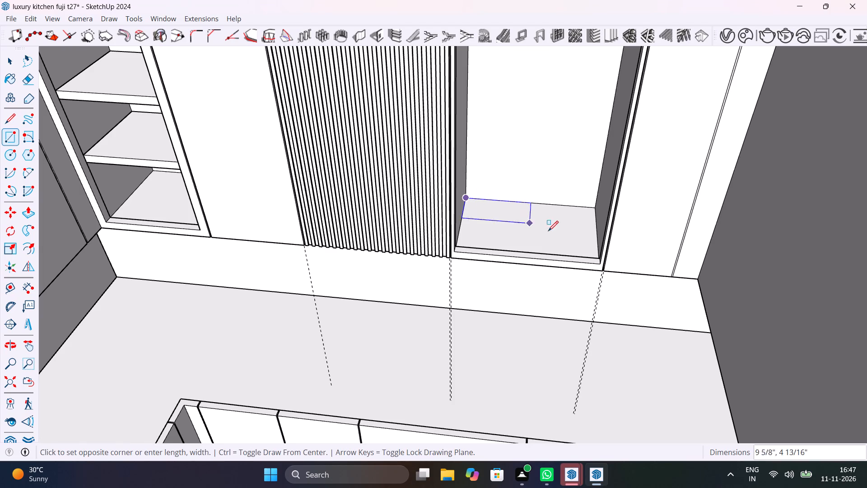
pyautogui.scroll(10, 590, 248)
pyautogui.moveTo(590, 248); pyautogui.dragTo(733, 340, button='middle')
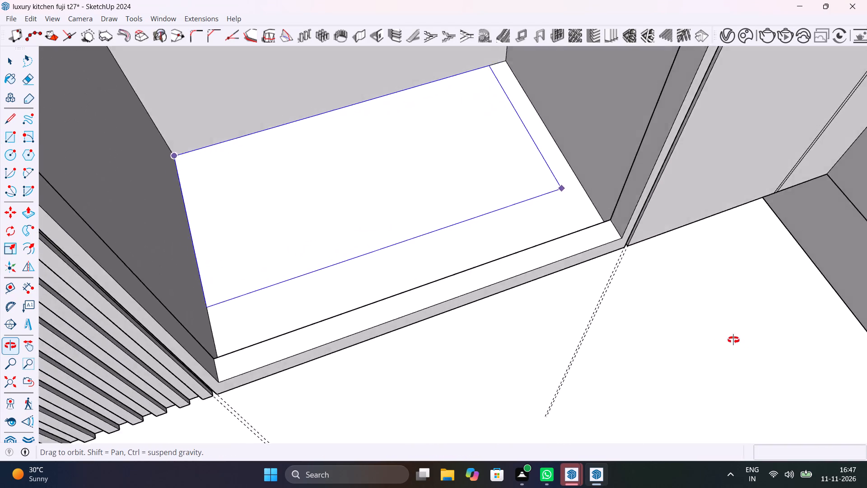
pyautogui.moveTo(733, 340); pyautogui.dragTo(846, 289, button='middle')
pyautogui.scroll(6, 517, 169)
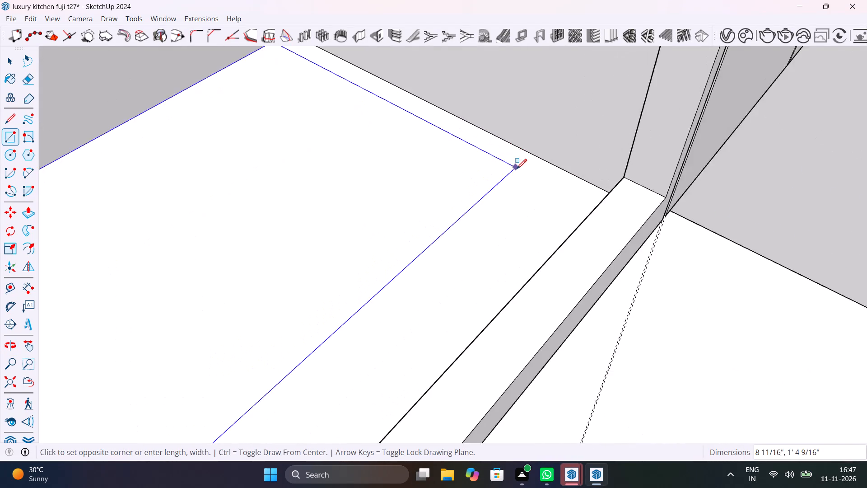
pyautogui.scroll(6, 517, 169)
pyautogui.moveTo(519, 171); pyautogui.dragTo(674, 179, button='middle')
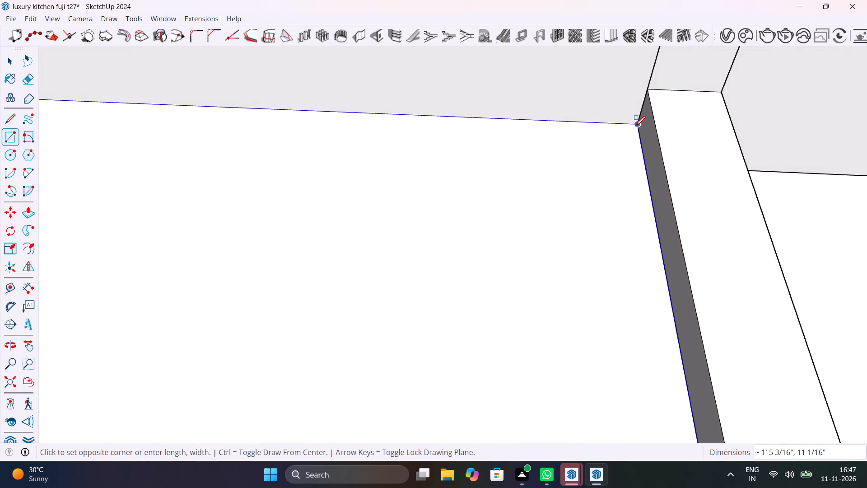
pyautogui.click(635, 126)
# Pull the niche floor rectangle up 1" to form a solid board.
pyautogui.moveTo(583, 156); pyautogui.dragTo(284, 148, button='middle')
pyautogui.scroll(-15, 286, 151)
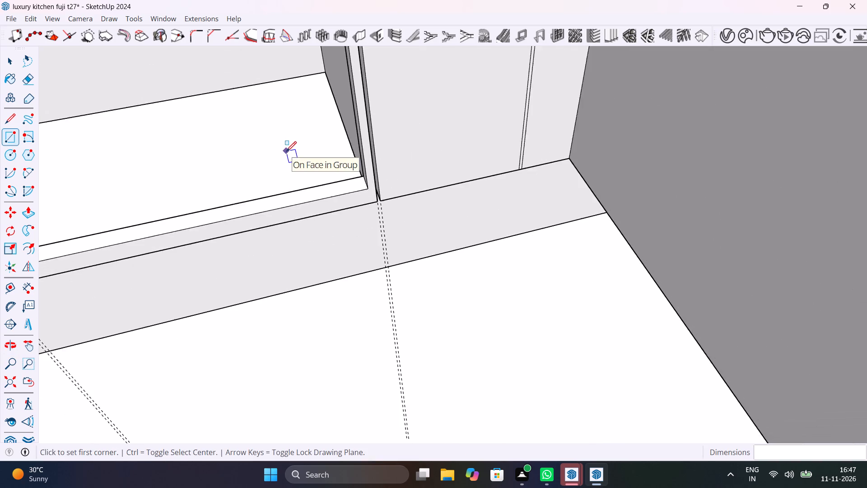
pyautogui.moveTo(287, 151); pyautogui.dragTo(497, 270, button='middle')
pyautogui.press('space')
pyautogui.click(482, 256)
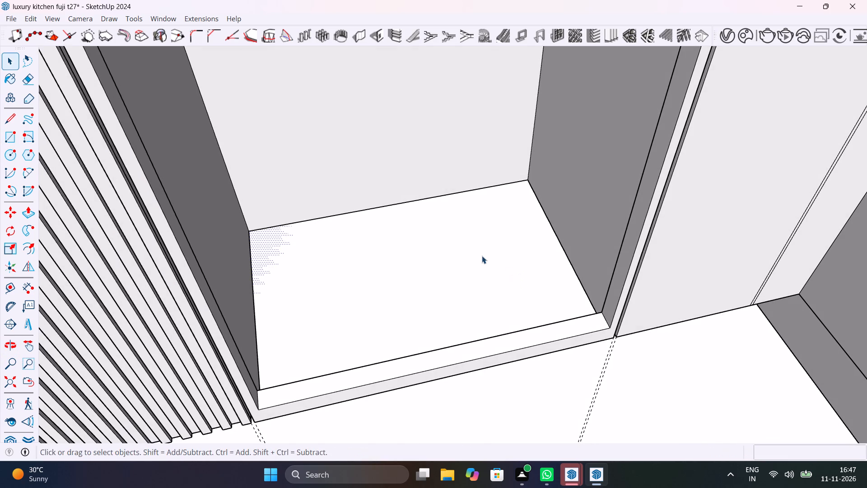
pyautogui.press('p')
pyautogui.click(482, 256)
pyautogui.press('1')
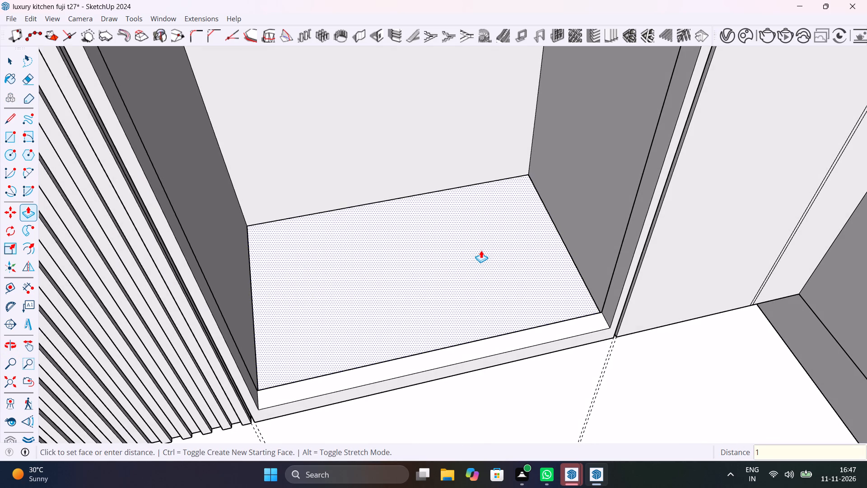
pyautogui.hotkey('shift', '"')
pyautogui.press('Return')
pyautogui.press('space')
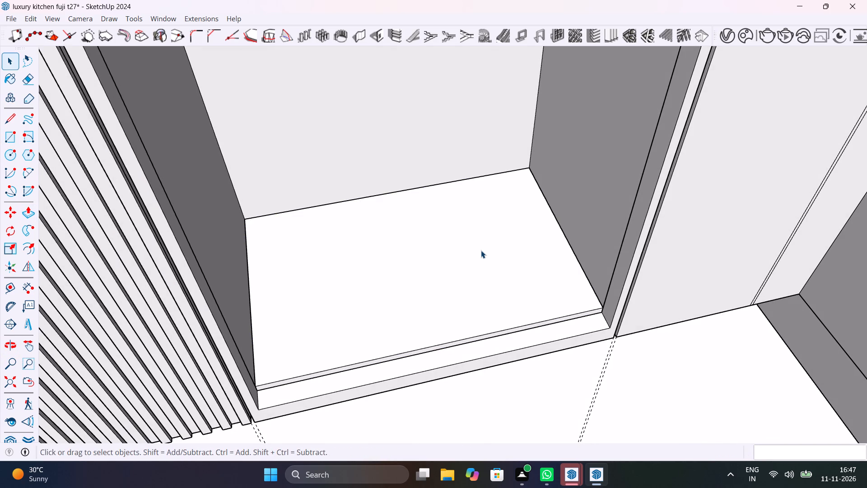
# Select the whole board on the niche floor and make it a group.
pyautogui.tripleClick(481, 250)
pyautogui.rightClick(481, 250)
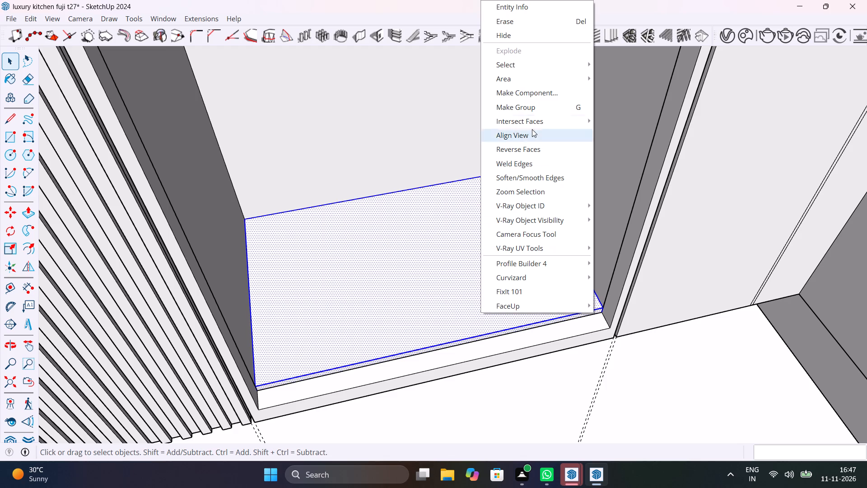
pyautogui.click(548, 104)
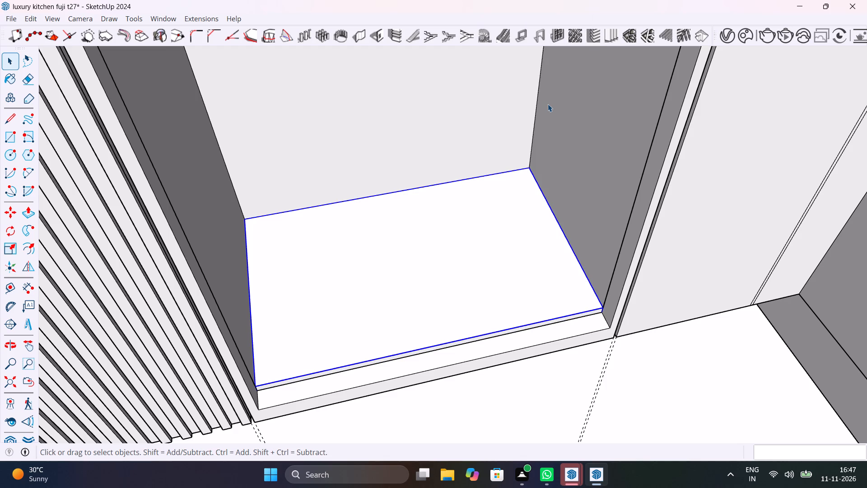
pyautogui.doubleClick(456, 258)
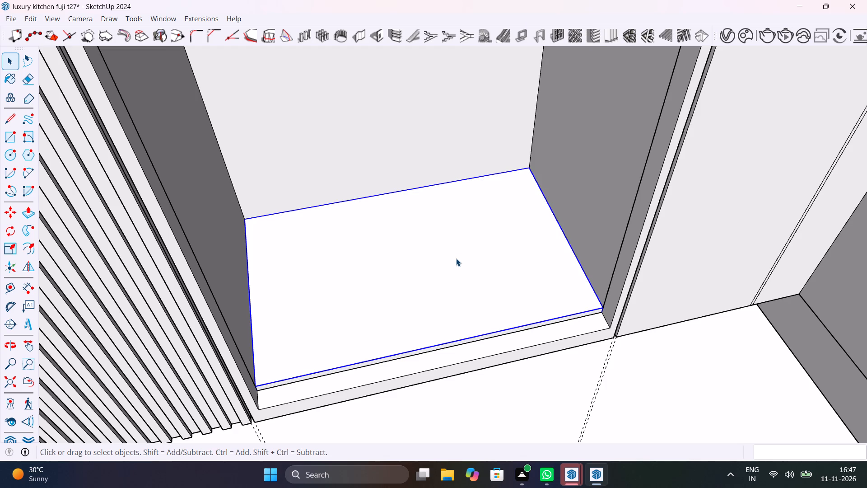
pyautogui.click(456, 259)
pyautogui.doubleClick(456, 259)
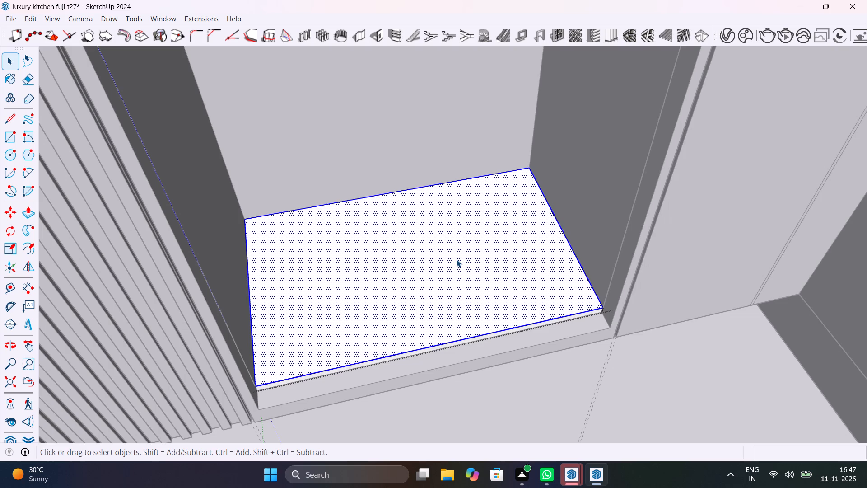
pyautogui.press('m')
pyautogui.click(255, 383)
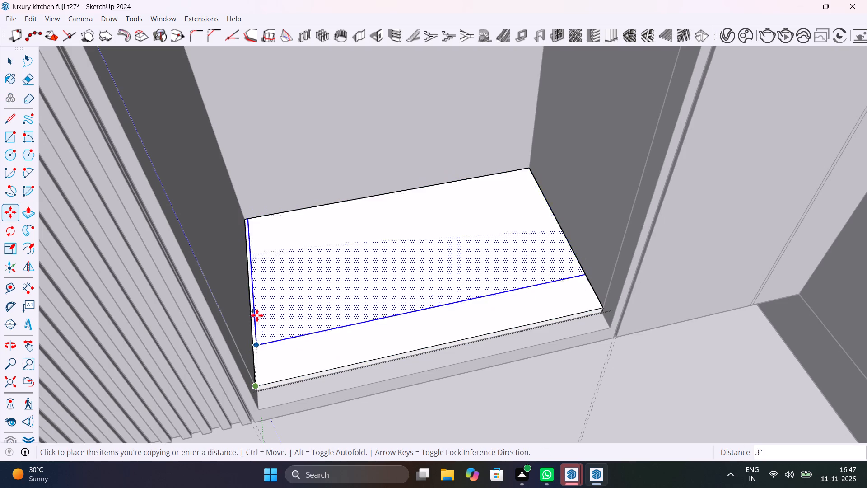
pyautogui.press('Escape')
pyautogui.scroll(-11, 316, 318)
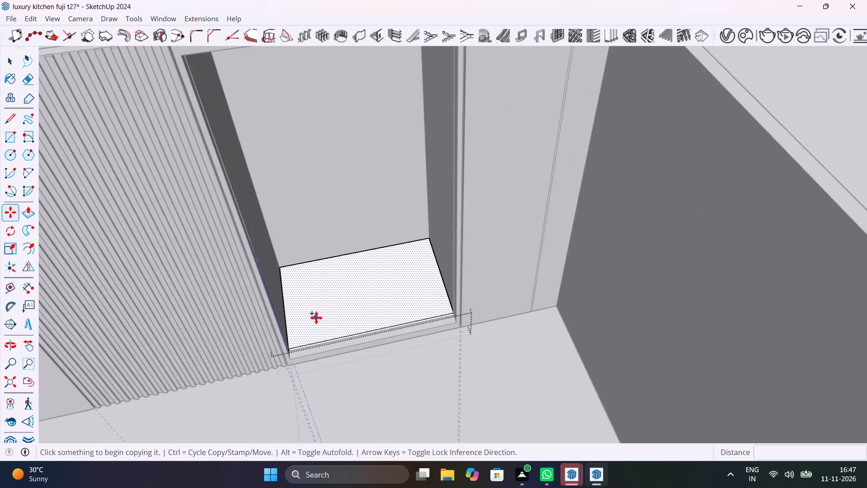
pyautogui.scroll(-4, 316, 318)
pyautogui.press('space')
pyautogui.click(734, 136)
# Copy the niche floor board straight up about 2' 9 9/16" so it sits against the top of the niche.
pyautogui.scroll(7, 369, 298)
pyautogui.keyDown('shift'); pyautogui.moveTo(368, 303); pyautogui.dragTo(533, 253, button='middle'); pyautogui.keyUp('shift')
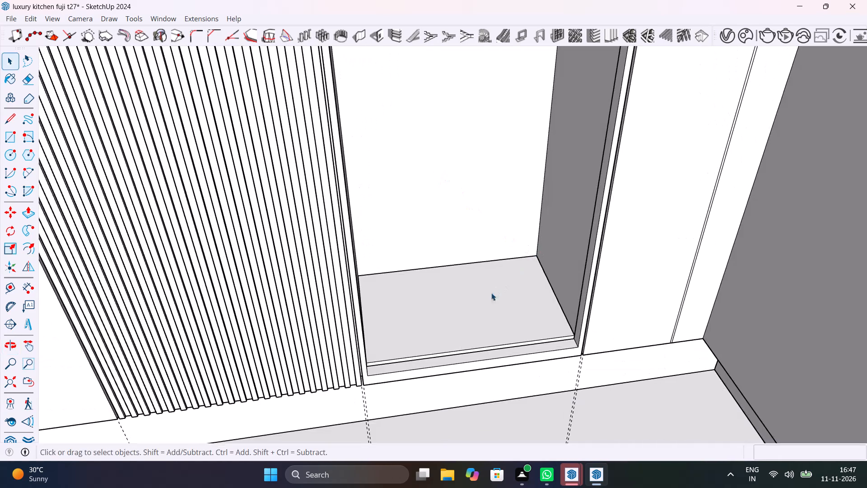
pyautogui.click(488, 309)
pyautogui.scroll(6, 488, 309)
pyautogui.moveTo(487, 308); pyautogui.dragTo(485, 305, button='middle')
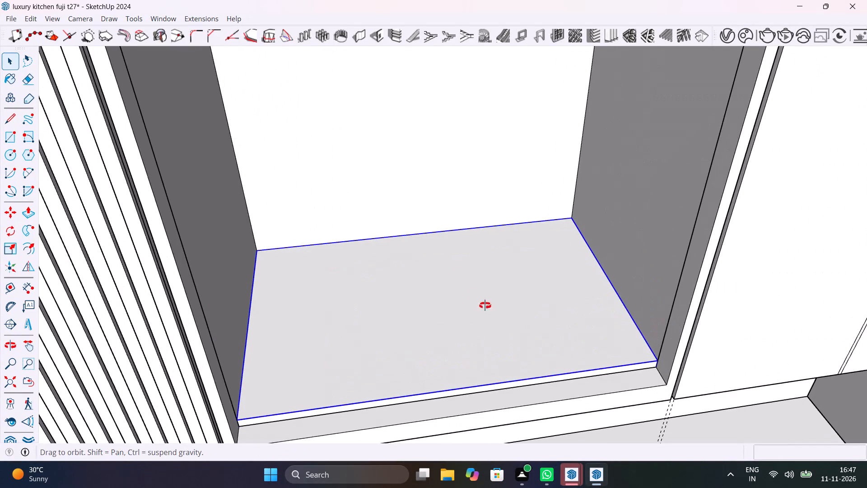
pyautogui.moveTo(485, 305); pyautogui.dragTo(442, 258, button='middle')
pyautogui.press('m')
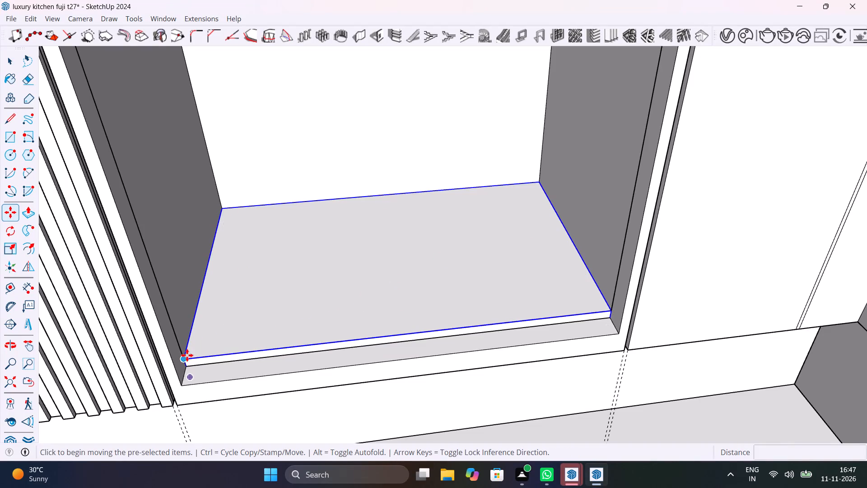
pyautogui.click(186, 357)
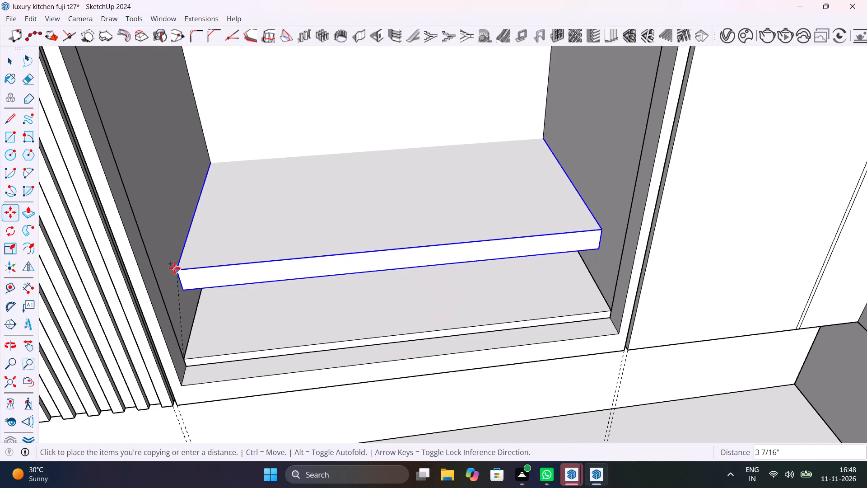
pyautogui.scroll(-2, 166, 252)
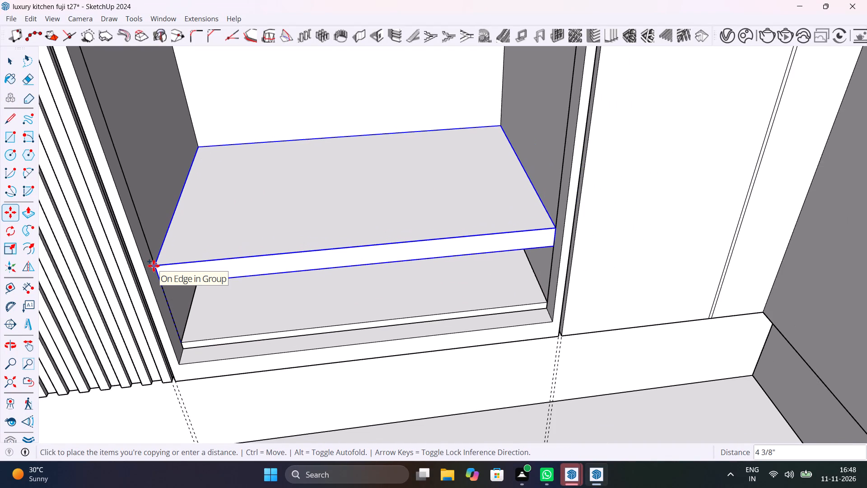
pyautogui.moveTo(154, 266); pyautogui.dragTo(196, 354, button='middle')
pyautogui.scroll(-12, 185, 305)
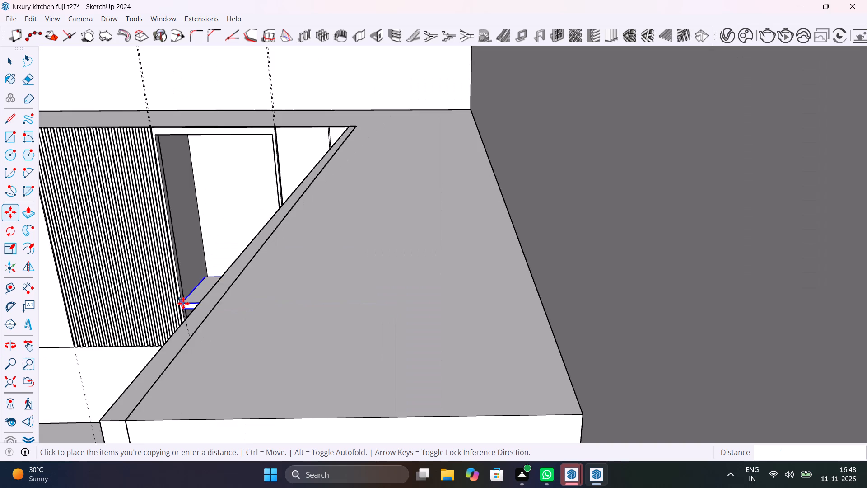
pyautogui.scroll(-9, 183, 303)
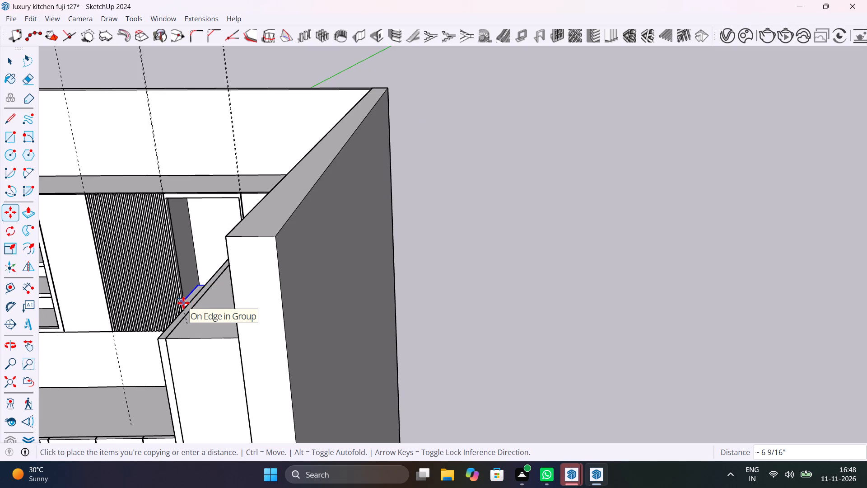
pyautogui.scroll(-4, 183, 303)
pyautogui.keyDown('shift'); pyautogui.moveTo(183, 292); pyautogui.dragTo(379, 399, button='middle'); pyautogui.keyUp('shift')
pyautogui.keyDown('shift'); pyautogui.scroll(-1, 243, 360); pyautogui.keyUp('shift')
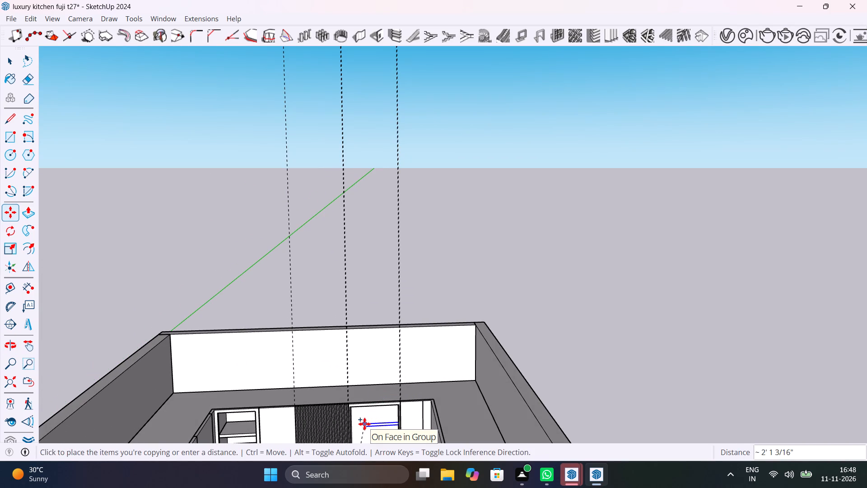
pyautogui.moveTo(367, 424); pyautogui.dragTo(365, 359, button='middle')
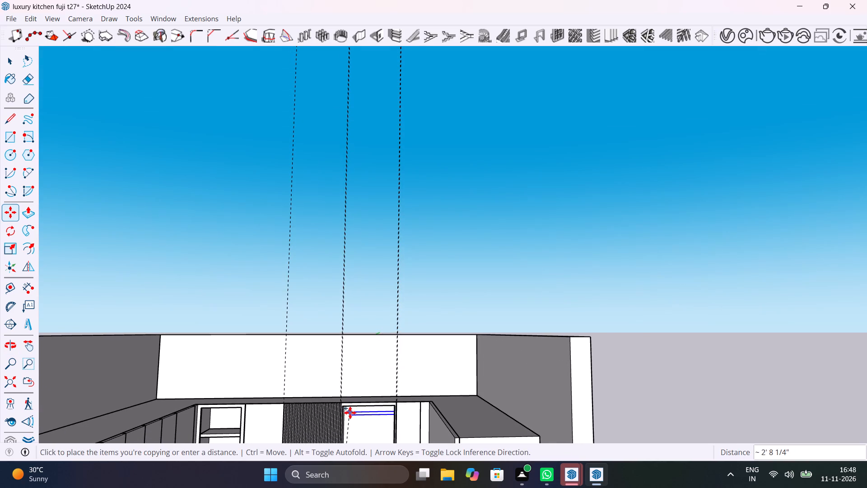
pyautogui.scroll(13, 350, 413)
pyautogui.moveTo(350, 413); pyautogui.dragTo(328, 334, button='middle')
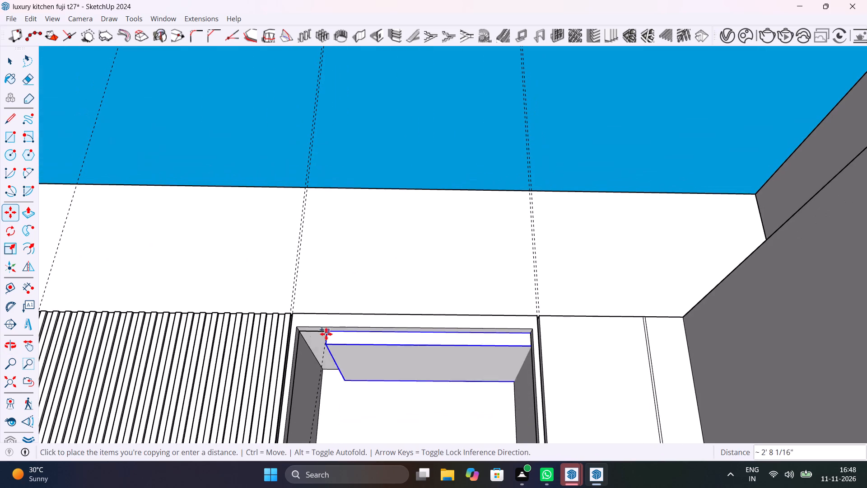
pyautogui.scroll(12, 301, 341)
pyautogui.moveTo(293, 333); pyautogui.dragTo(290, 300, button='middle')
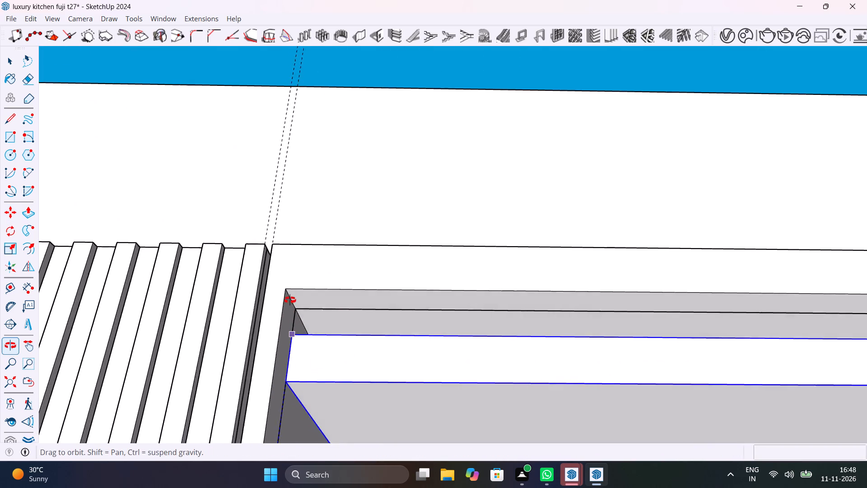
pyautogui.moveTo(290, 300); pyautogui.dragTo(294, 246, button='middle')
pyautogui.scroll(17, 294, 305)
pyautogui.moveTo(283, 355); pyautogui.dragTo(322, 178, button='middle')
pyautogui.scroll(1, 295, 211)
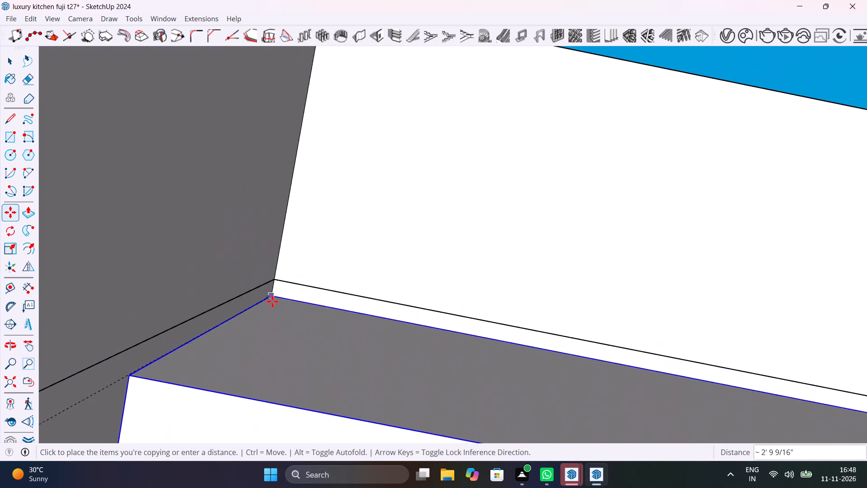
pyautogui.click(277, 285)
# Divide the board's copy distance by 4 to add evenly spaced shelf boards between the bottom and top ones.
pyautogui.scroll(-6, 326, 303)
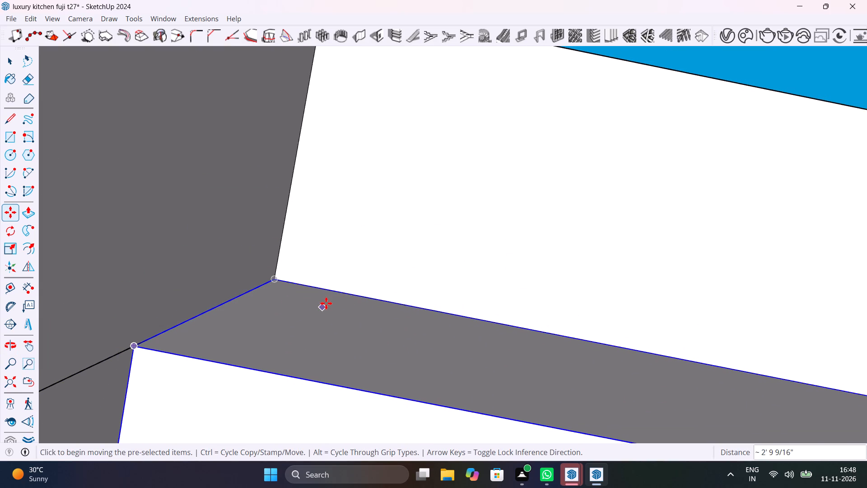
pyautogui.scroll(-14, 326, 303)
pyautogui.scroll(-13, 389, 334)
pyautogui.moveTo(412, 332); pyautogui.dragTo(414, 336, button='middle')
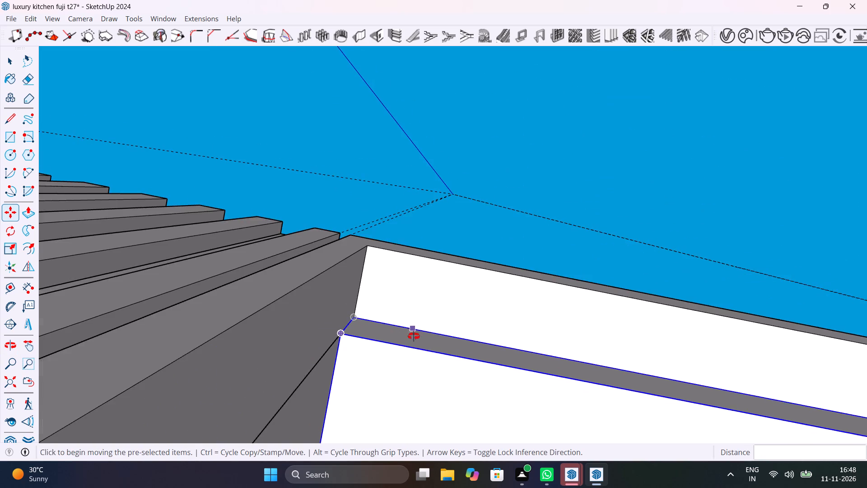
pyautogui.moveTo(414, 336); pyautogui.dragTo(397, 450, button='middle')
pyautogui.scroll(-20, 440, 348)
pyautogui.scroll(-14, 440, 348)
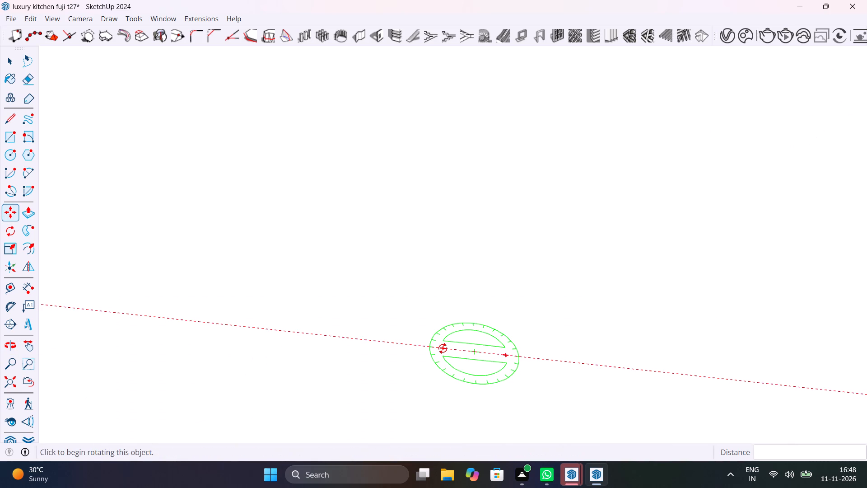
pyautogui.moveTo(443, 348); pyautogui.dragTo(407, 458, button='middle')
pyautogui.scroll(-14, 436, 284)
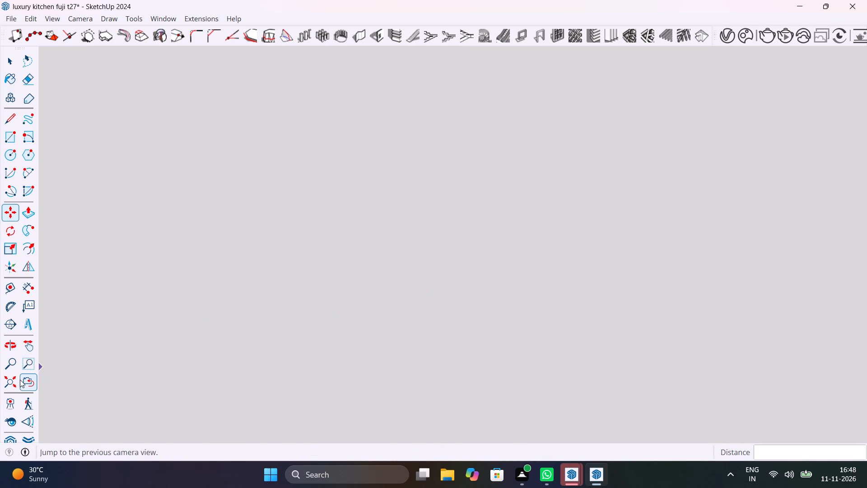
pyautogui.click(13, 383)
pyautogui.moveTo(445, 258); pyautogui.dragTo(416, 391, button='middle')
pyautogui.scroll(-1, 416, 391)
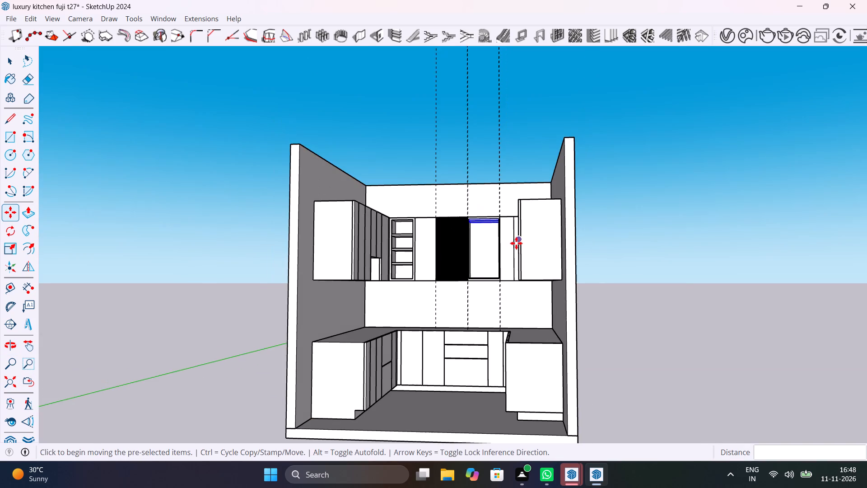
pyautogui.scroll(6, 516, 242)
pyautogui.moveTo(433, 280); pyautogui.dragTo(462, 313, button='middle')
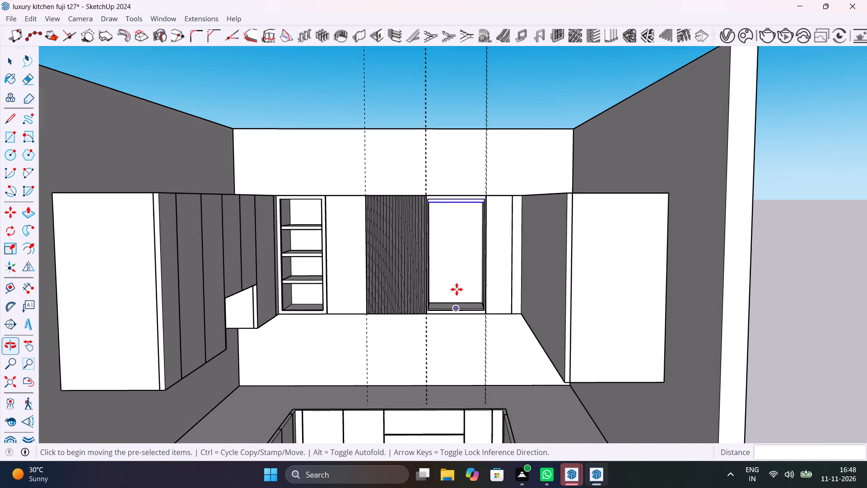
pyautogui.scroll(6, 462, 246)
pyautogui.write('4/')
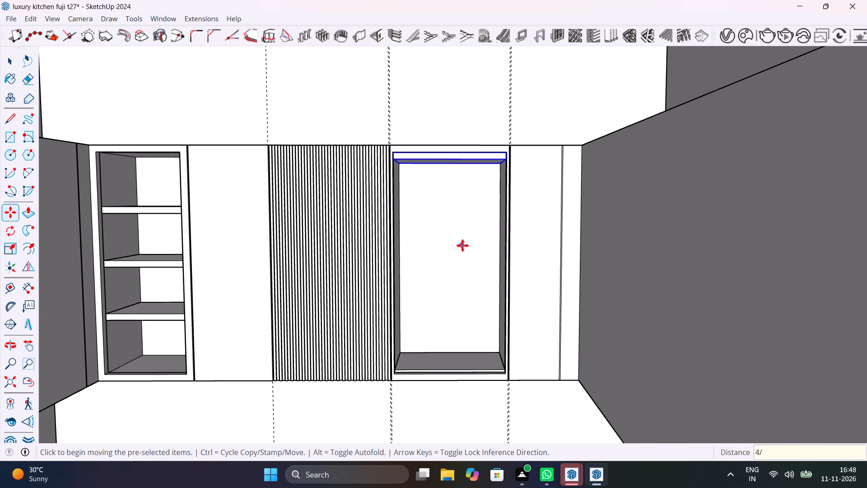
pyautogui.press('Return')
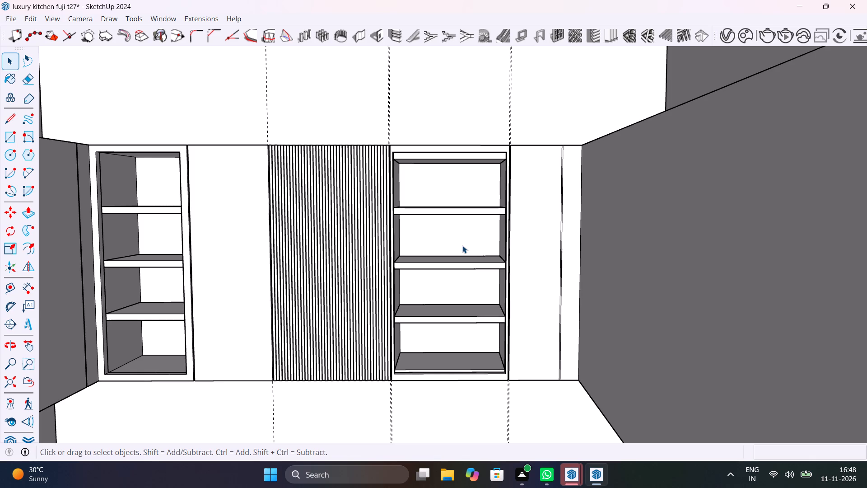
pyautogui.moveTo(456, 233); pyautogui.dragTo(510, 244, button='middle')
pyautogui.press('space')
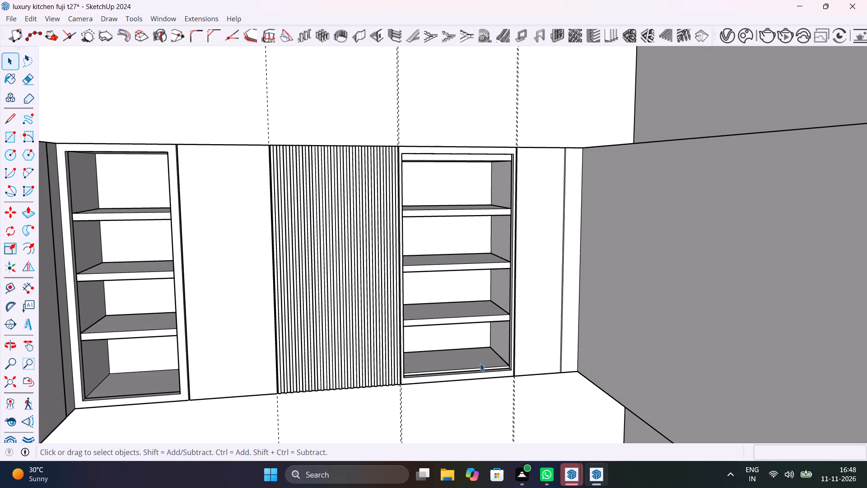
# Delete the lowest and topmost boards in the niche, keeping only the intermediate shelves.
pyautogui.click(480, 363)
pyautogui.press('Delete')
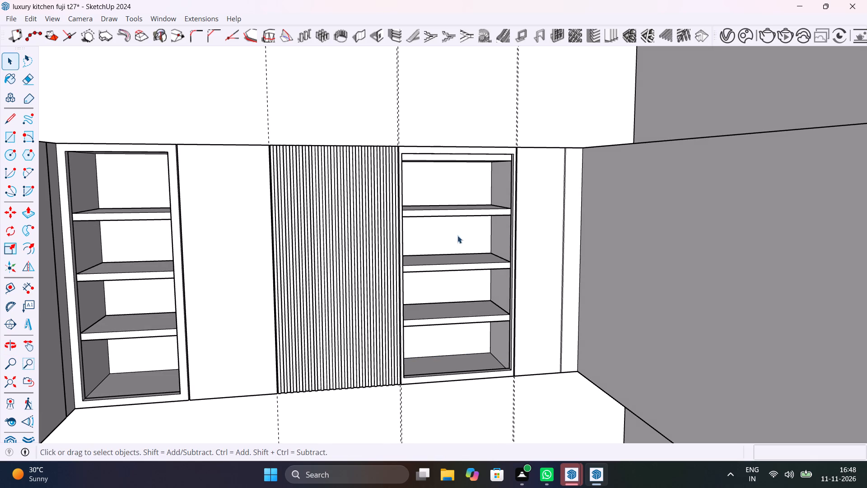
pyautogui.click(464, 162)
pyautogui.press('Delete')
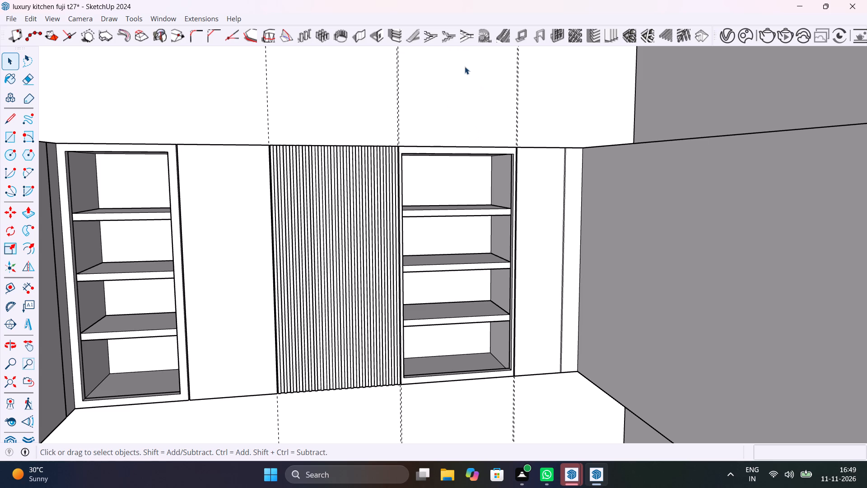
# Open the plain shutter group between the niche and the corner, push its narrow vertical strip in 1" as a groove, and close the group.
pyautogui.scroll(-5, 487, 134)
pyautogui.moveTo(554, 175); pyautogui.dragTo(530, 221, button='middle')
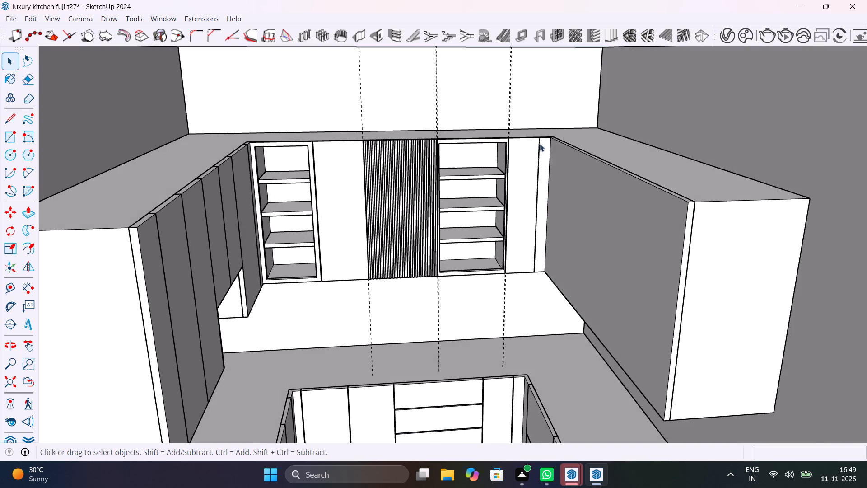
pyautogui.scroll(15, 538, 140)
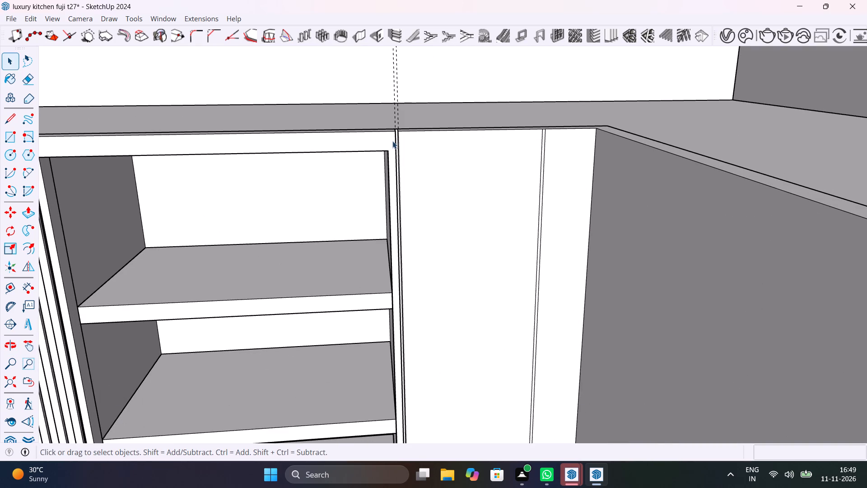
pyautogui.scroll(13, 392, 137)
pyautogui.moveTo(433, 179); pyautogui.dragTo(523, 216, button='middle')
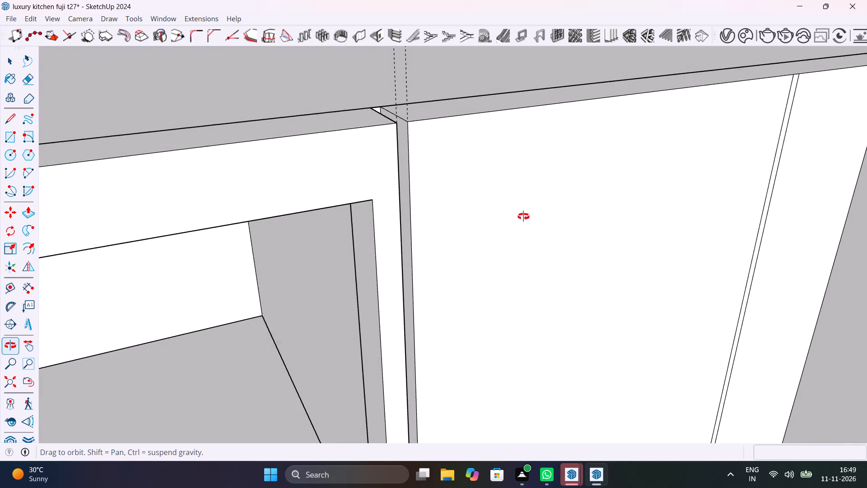
pyautogui.moveTo(523, 216); pyautogui.dragTo(350, 164, button='middle')
pyautogui.scroll(-8, 361, 155)
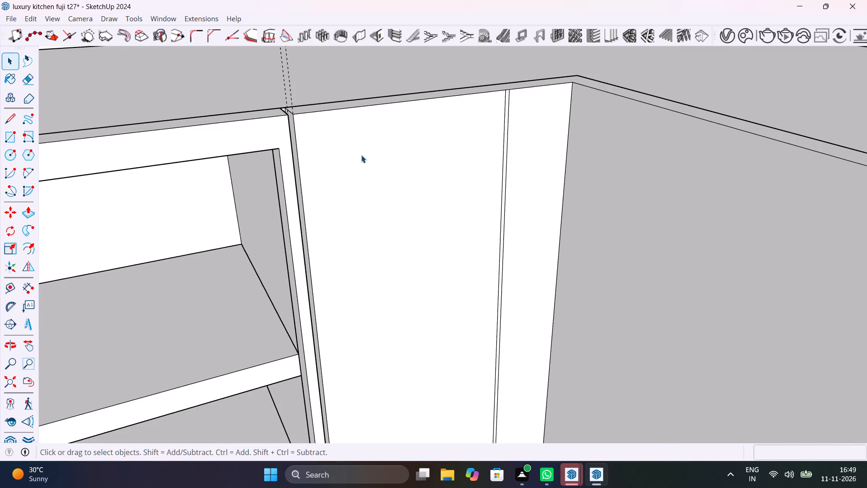
pyautogui.keyDown('shift'); pyautogui.moveTo(479, 155); pyautogui.dragTo(430, 131, button='middle'); pyautogui.keyUp('shift')
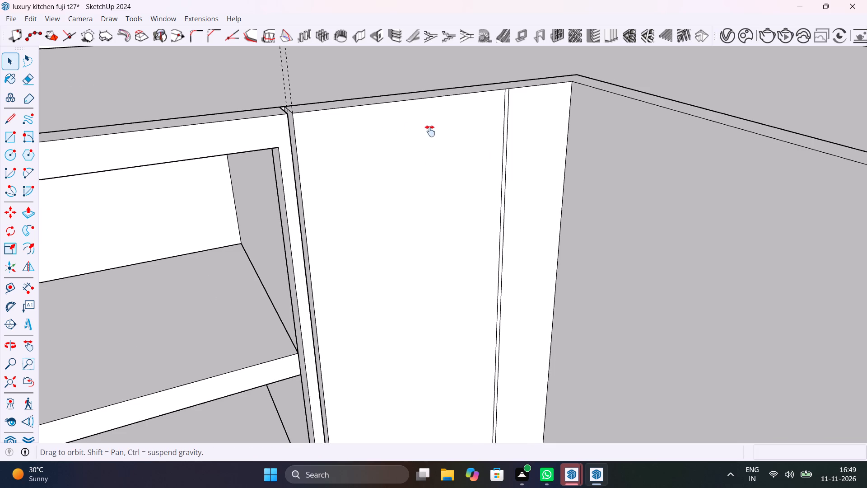
pyautogui.keyDown('shift'); pyautogui.moveTo(430, 131); pyautogui.dragTo(425, 225, button='middle'); pyautogui.keyUp('shift')
pyautogui.scroll(11, 449, 153)
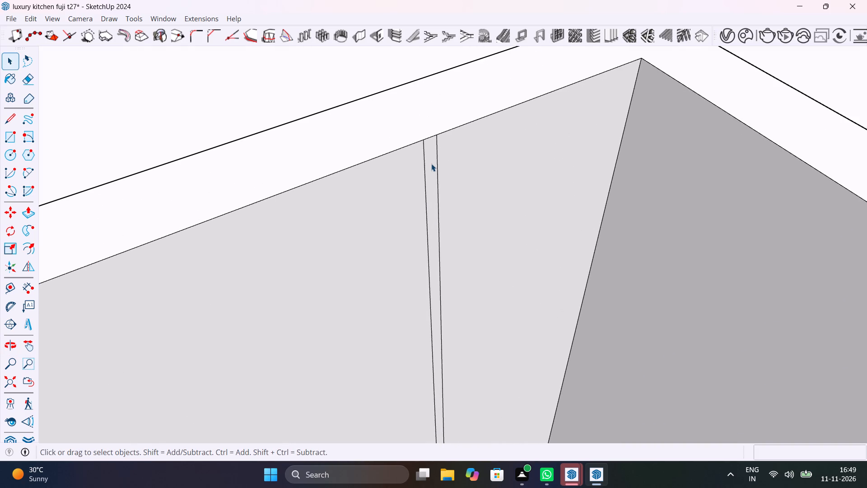
pyautogui.click(431, 164)
pyautogui.doubleClick(431, 164)
pyautogui.click(431, 163)
pyautogui.click(431, 163)
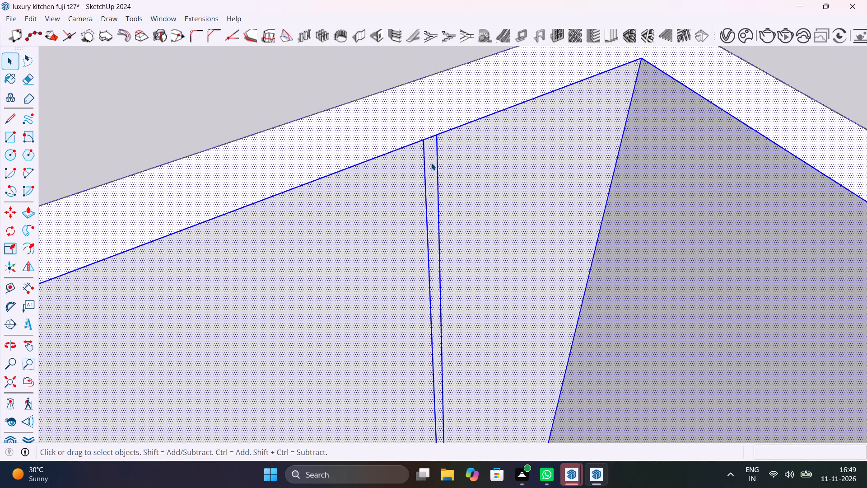
pyautogui.click(431, 160)
pyautogui.press('p')
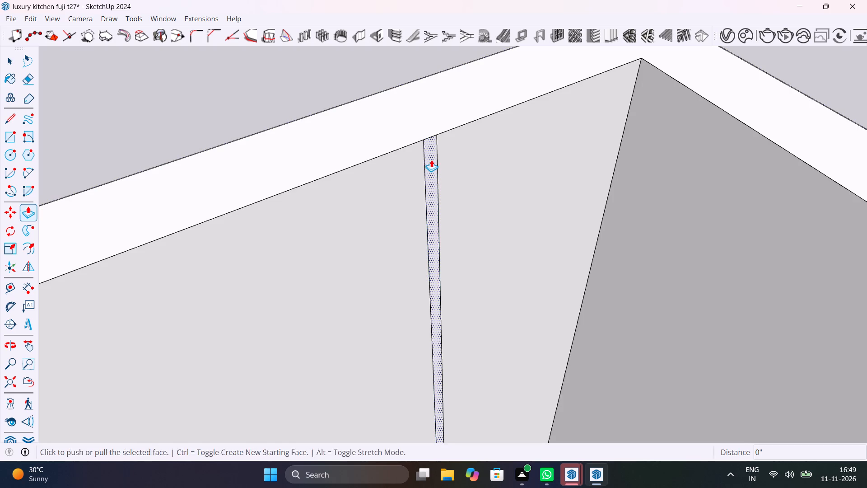
pyautogui.click(431, 160)
pyautogui.click(345, 92)
pyautogui.scroll(-6, 432, 108)
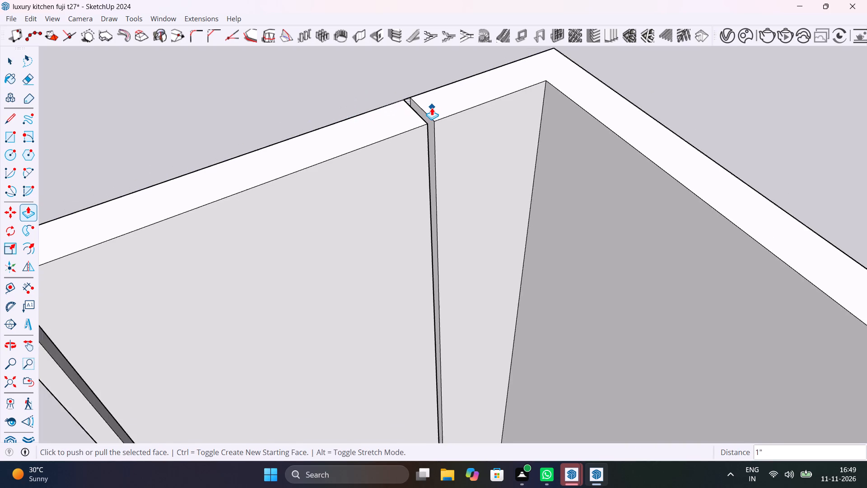
pyautogui.scroll(-20, 432, 108)
pyautogui.scroll(-15, 432, 108)
pyautogui.press('space')
pyautogui.click(673, 60)
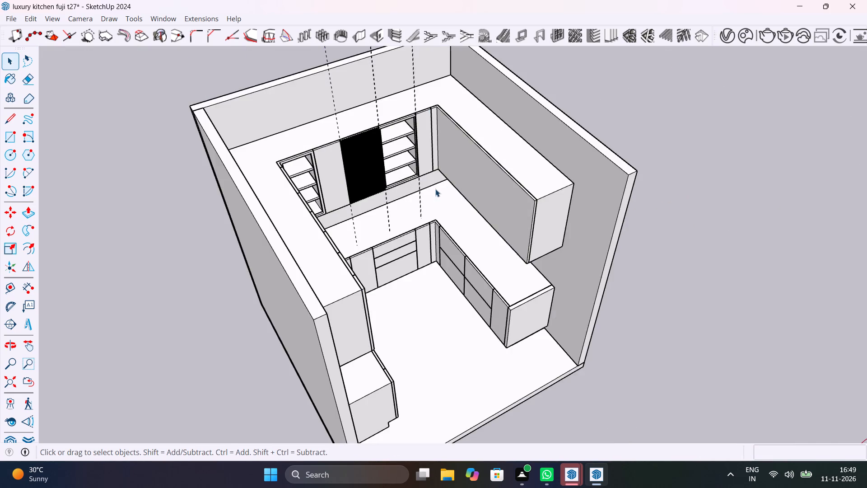
# Save the kitchen model.
pyautogui.moveTo(435, 189); pyautogui.dragTo(345, 105, button='middle')
pyautogui.hotkey('ctrl', 's')
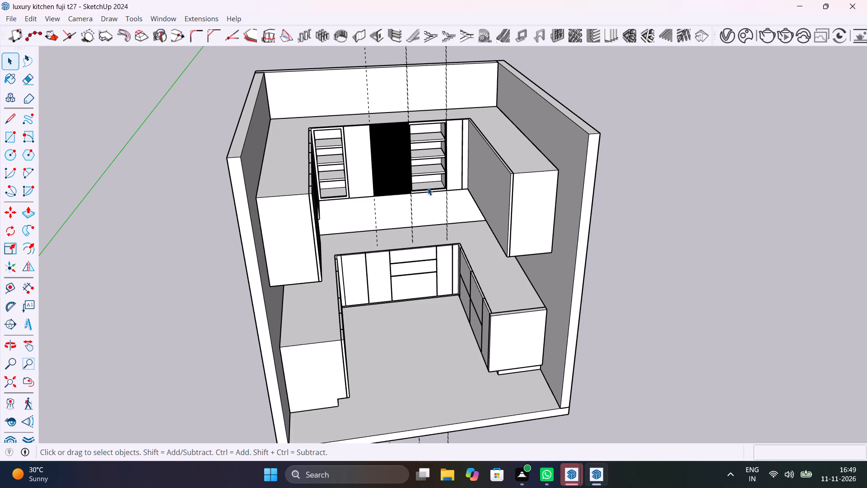
pyautogui.moveTo(452, 206); pyautogui.dragTo(371, 207, button='middle')
pyautogui.hotkey('ctrl', 's')
pyautogui.scroll(6, 435, 187)
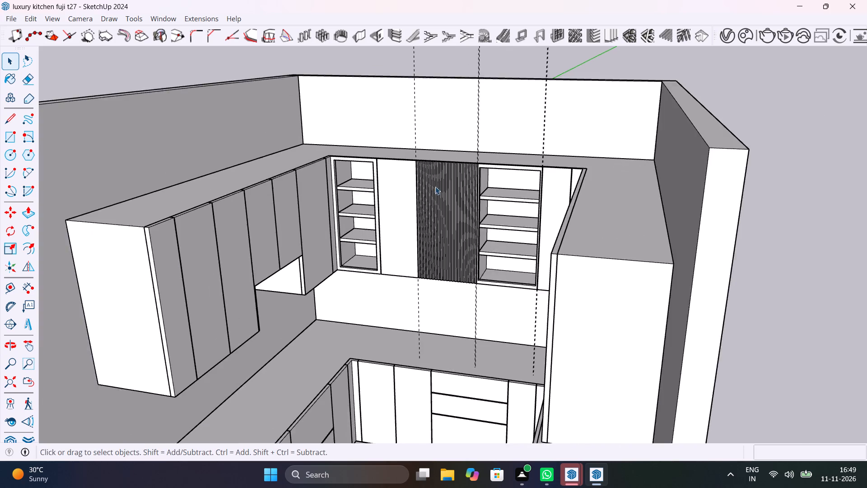
# Open the overhead shutter group to edit the long plain panel on the side run next to the corner.
pyautogui.scroll(2, 435, 187)
pyautogui.moveTo(500, 221); pyautogui.dragTo(465, 230, button='middle')
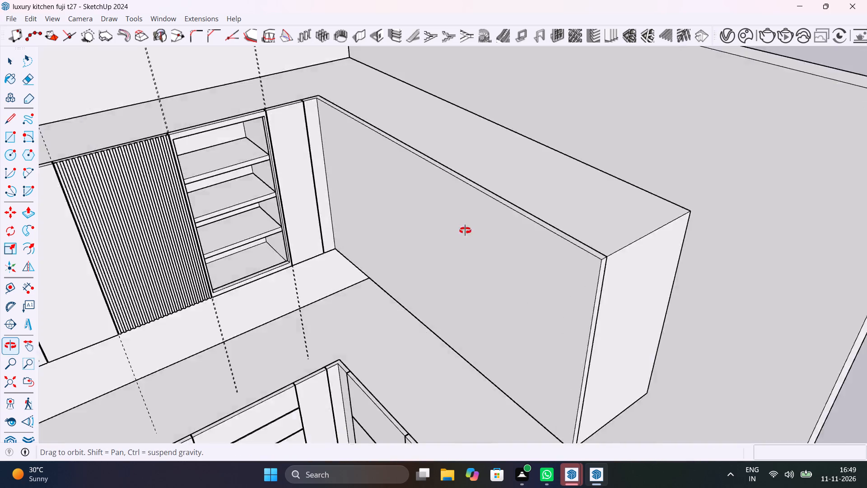
pyautogui.moveTo(465, 230); pyautogui.dragTo(438, 217, button='middle')
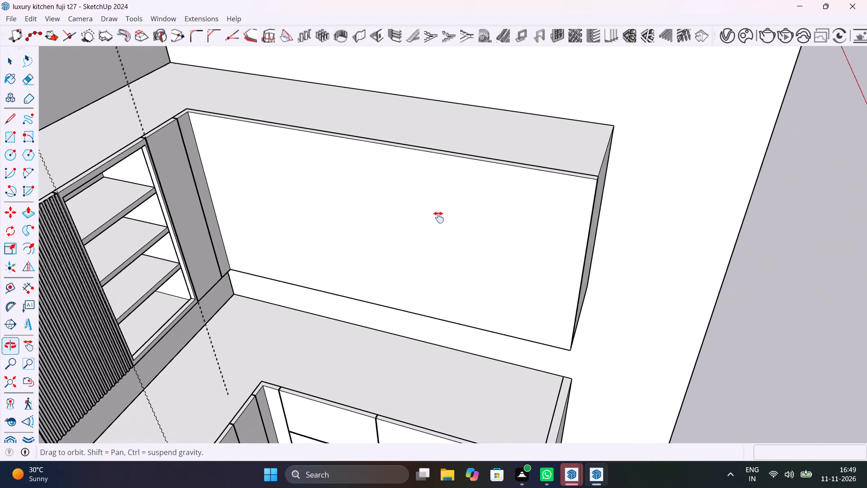
pyautogui.moveTo(438, 217); pyautogui.dragTo(411, 224, button='middle')
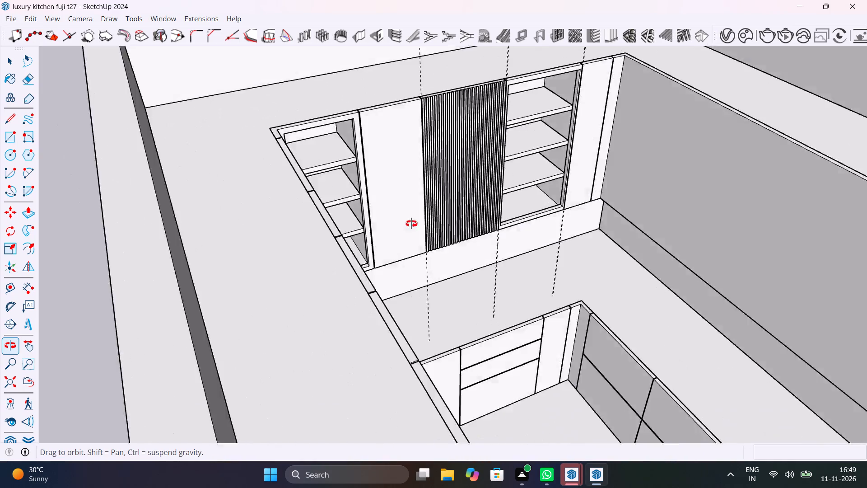
pyautogui.moveTo(411, 224); pyautogui.dragTo(331, 230, button='middle')
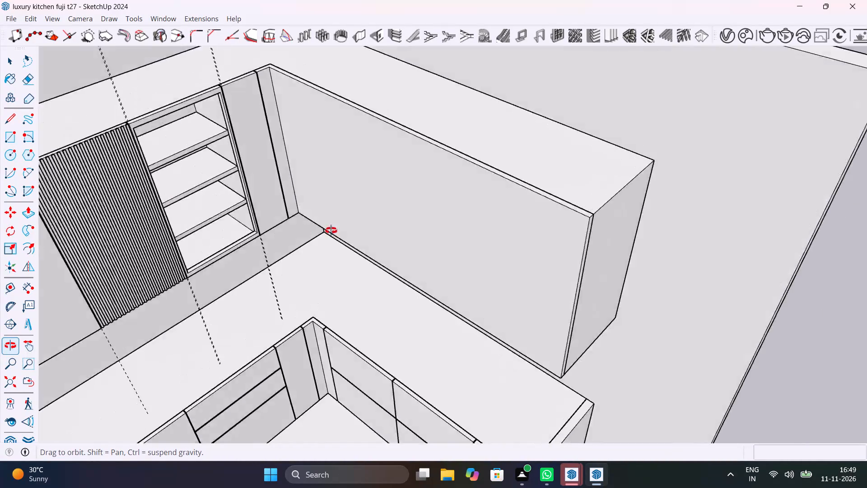
pyautogui.moveTo(331, 230); pyautogui.dragTo(302, 247, button='middle')
pyautogui.doubleClick(307, 232)
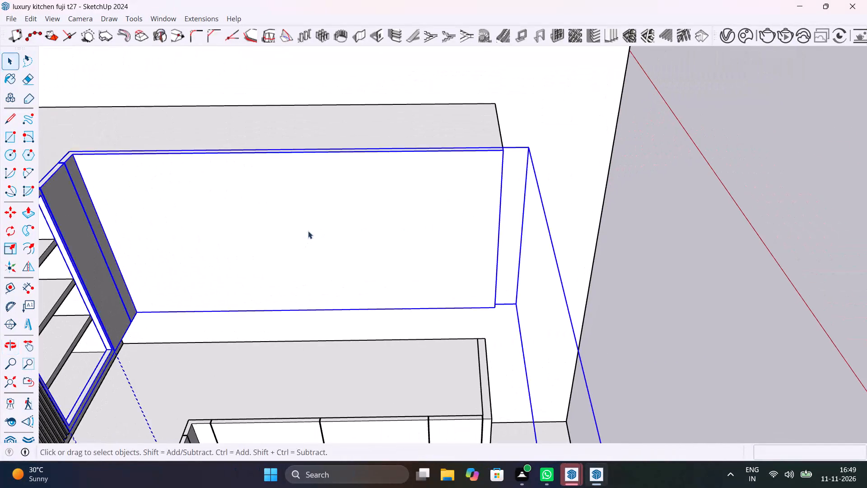
pyautogui.scroll(-6, 309, 226)
pyautogui.keyDown('shift'); pyautogui.moveTo(224, 214); pyautogui.dragTo(378, 246, button='middle'); pyautogui.keyUp('shift')
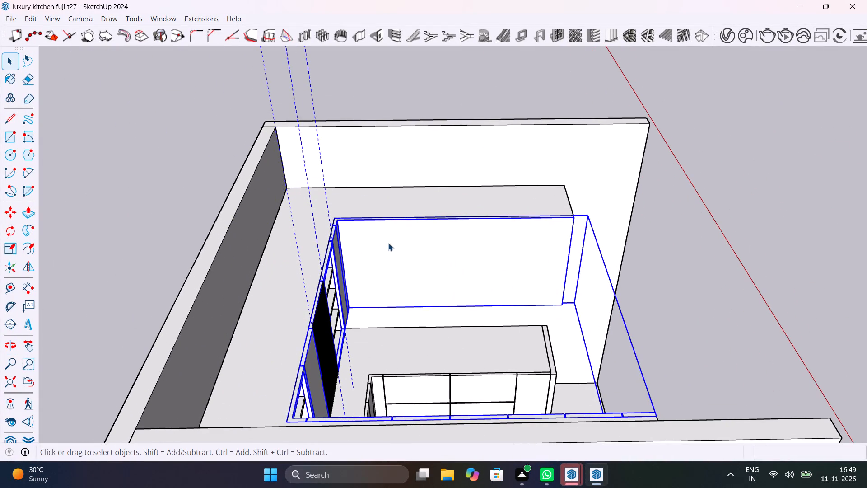
pyautogui.doubleClick(388, 243)
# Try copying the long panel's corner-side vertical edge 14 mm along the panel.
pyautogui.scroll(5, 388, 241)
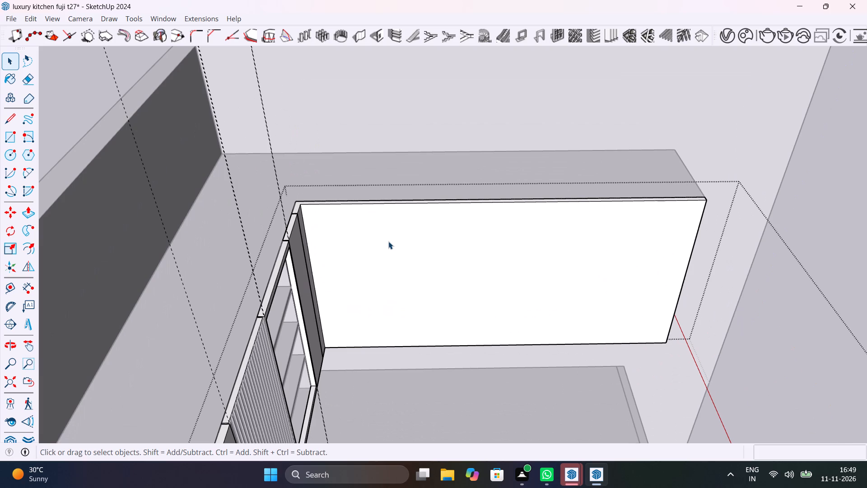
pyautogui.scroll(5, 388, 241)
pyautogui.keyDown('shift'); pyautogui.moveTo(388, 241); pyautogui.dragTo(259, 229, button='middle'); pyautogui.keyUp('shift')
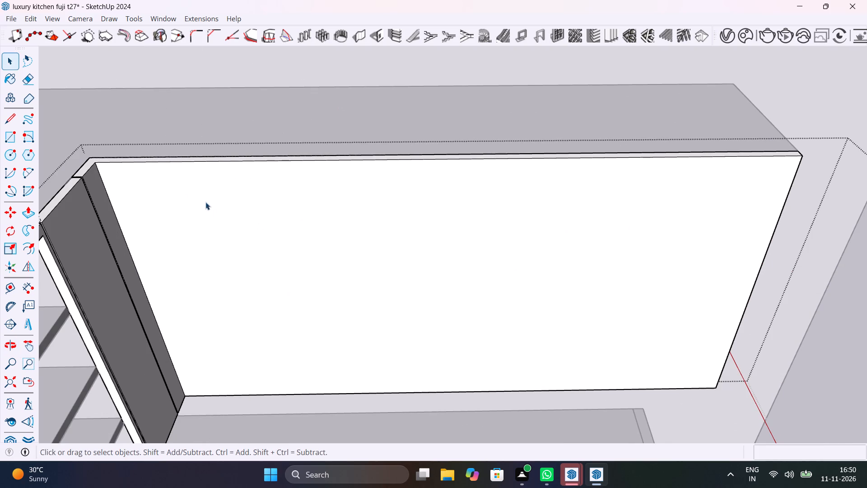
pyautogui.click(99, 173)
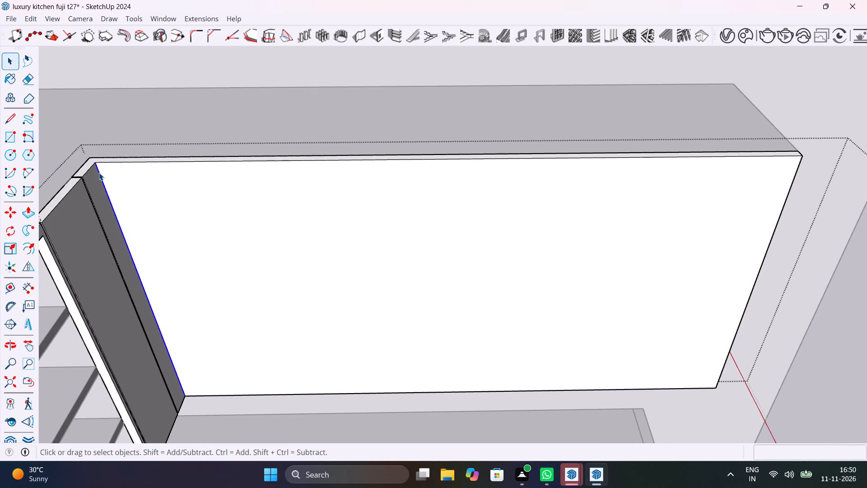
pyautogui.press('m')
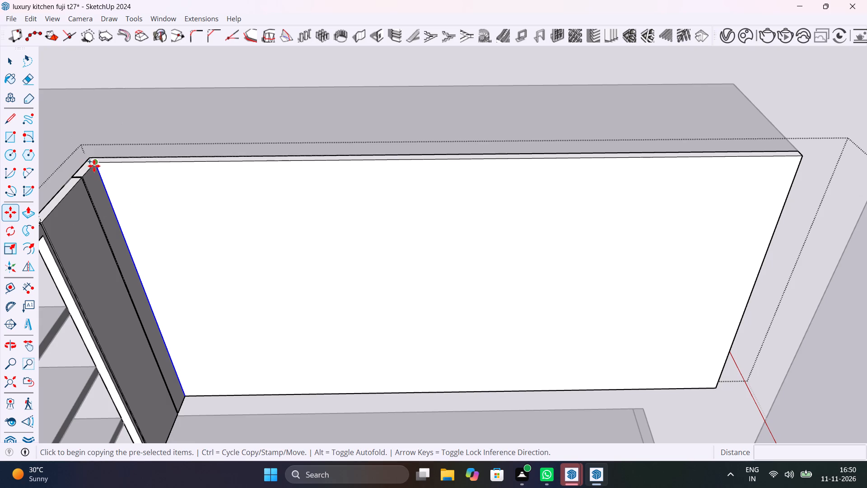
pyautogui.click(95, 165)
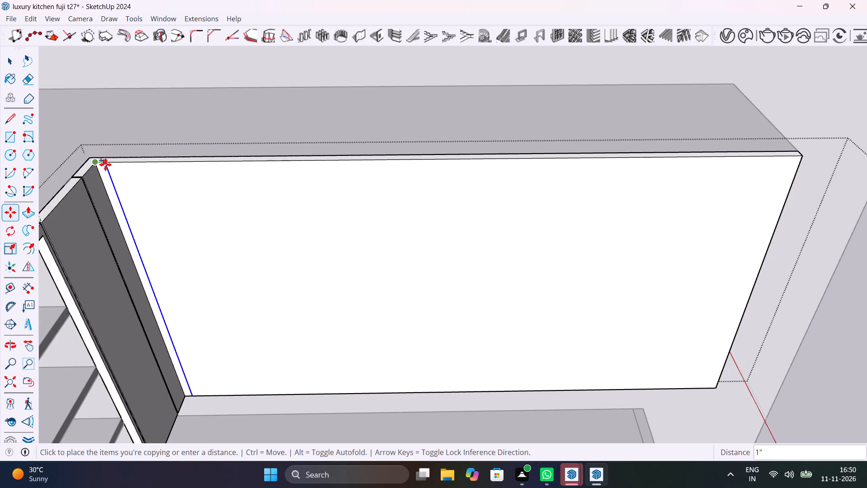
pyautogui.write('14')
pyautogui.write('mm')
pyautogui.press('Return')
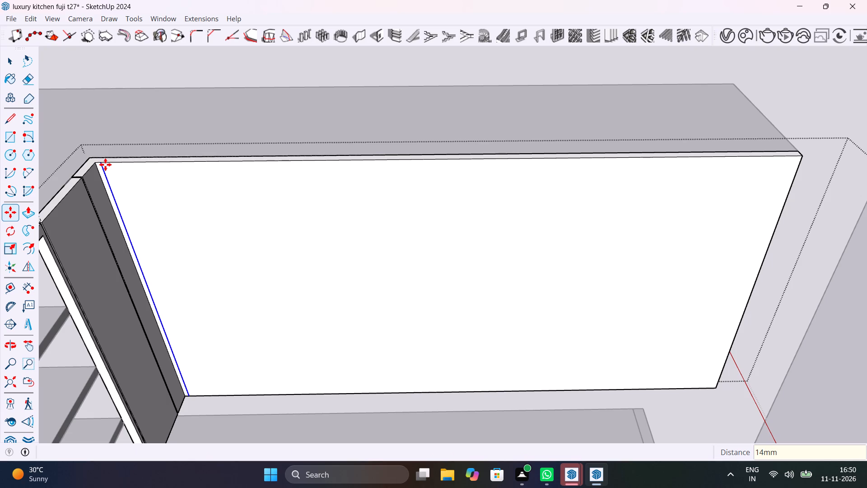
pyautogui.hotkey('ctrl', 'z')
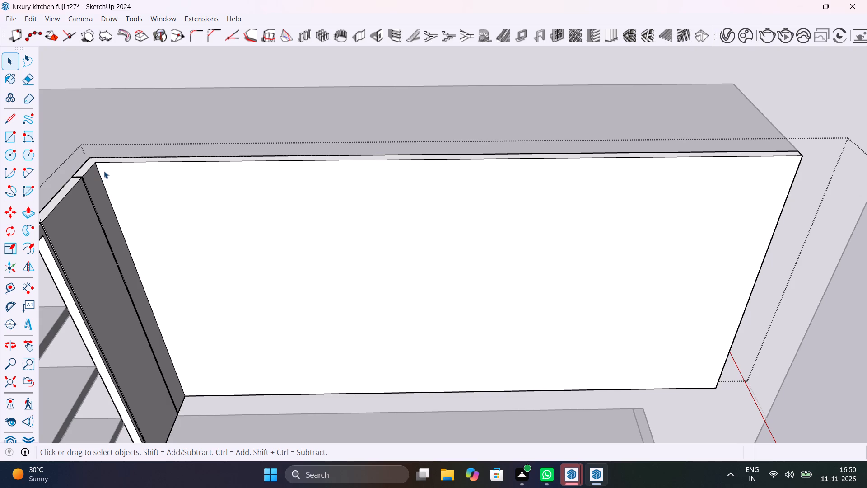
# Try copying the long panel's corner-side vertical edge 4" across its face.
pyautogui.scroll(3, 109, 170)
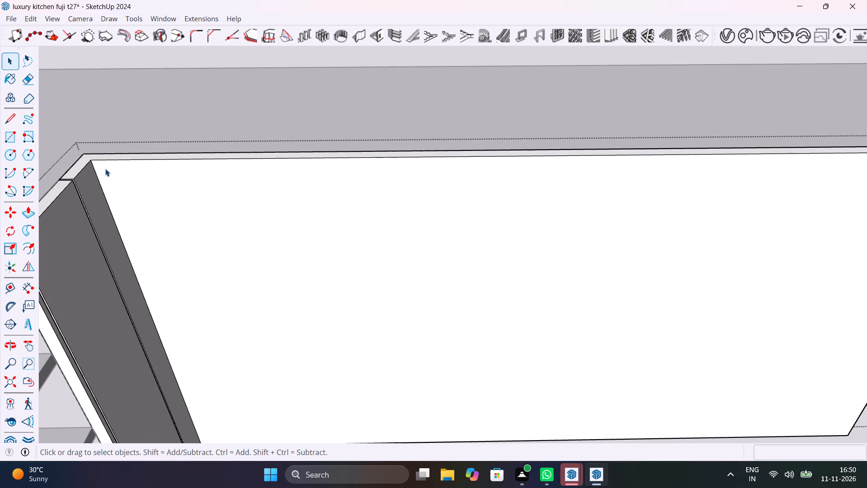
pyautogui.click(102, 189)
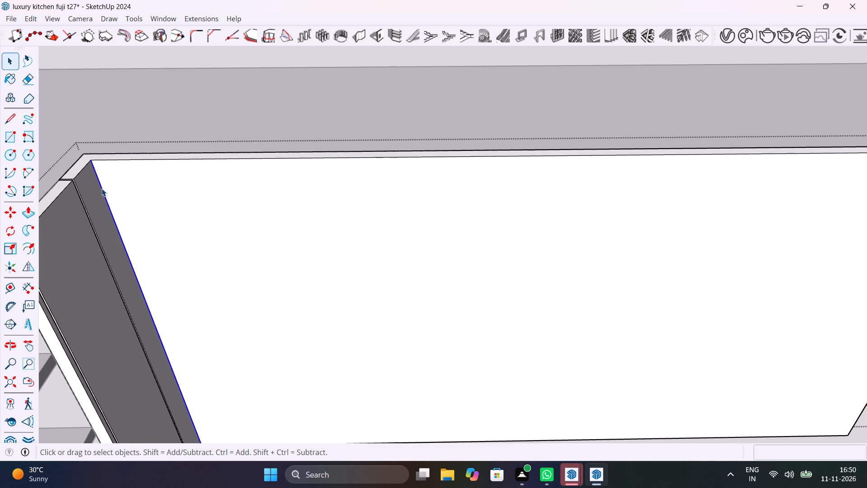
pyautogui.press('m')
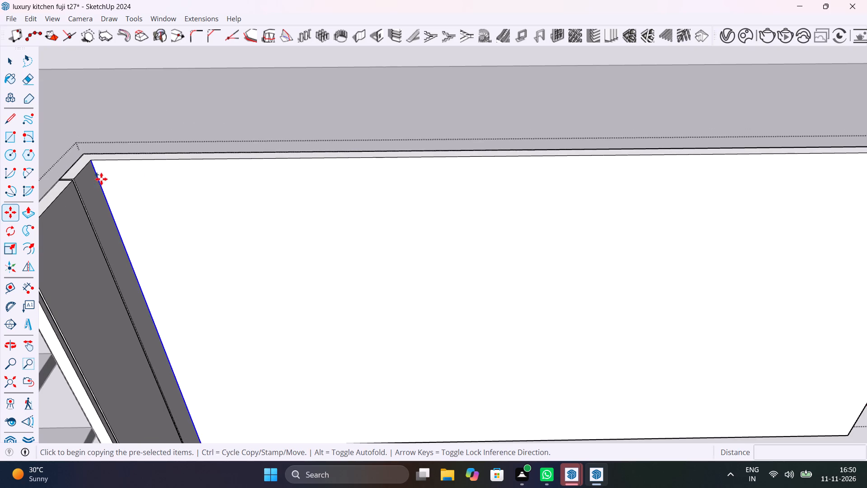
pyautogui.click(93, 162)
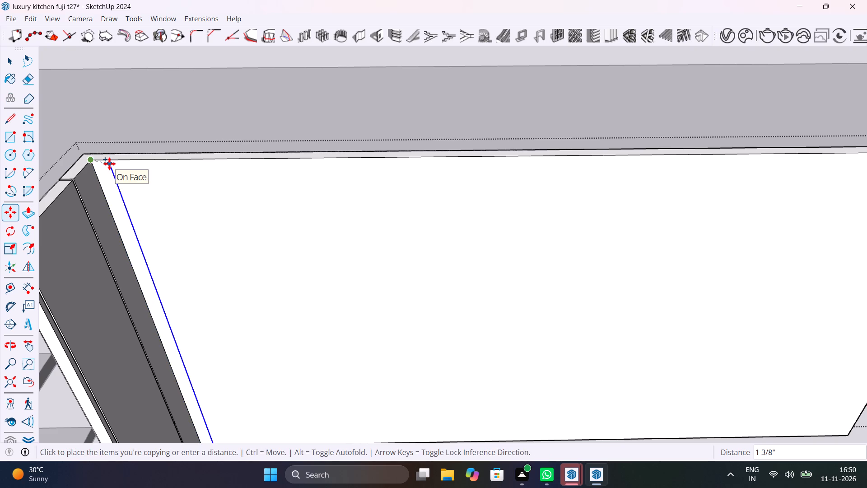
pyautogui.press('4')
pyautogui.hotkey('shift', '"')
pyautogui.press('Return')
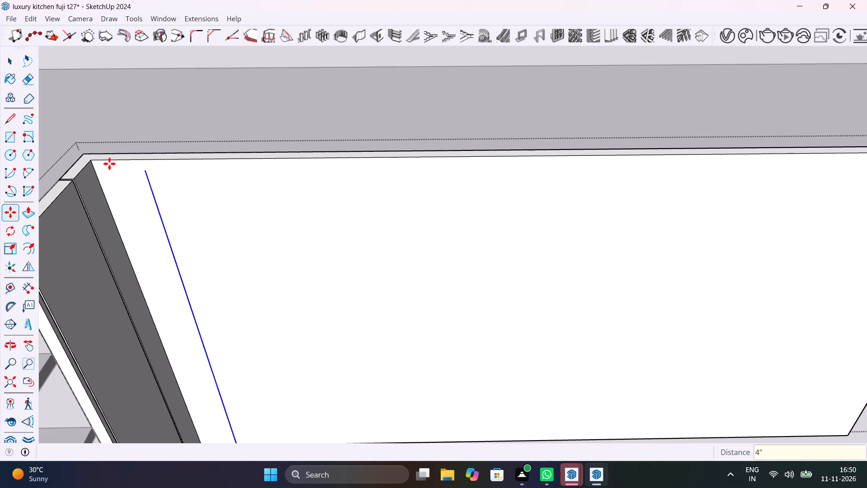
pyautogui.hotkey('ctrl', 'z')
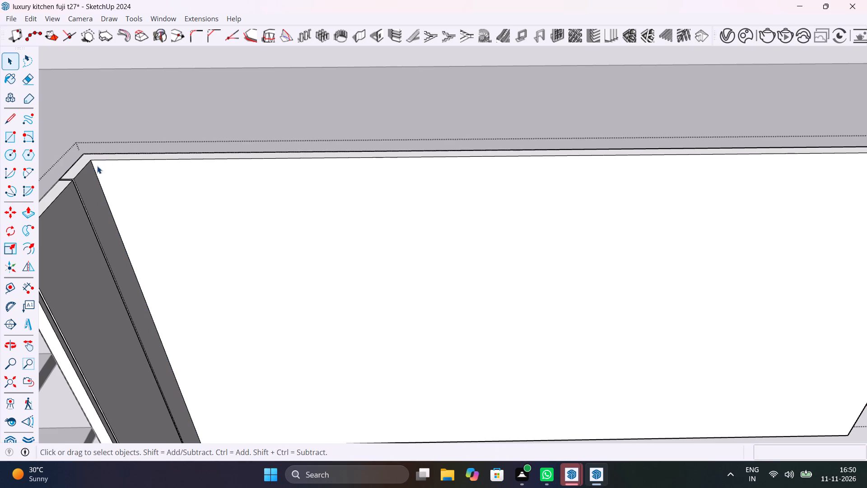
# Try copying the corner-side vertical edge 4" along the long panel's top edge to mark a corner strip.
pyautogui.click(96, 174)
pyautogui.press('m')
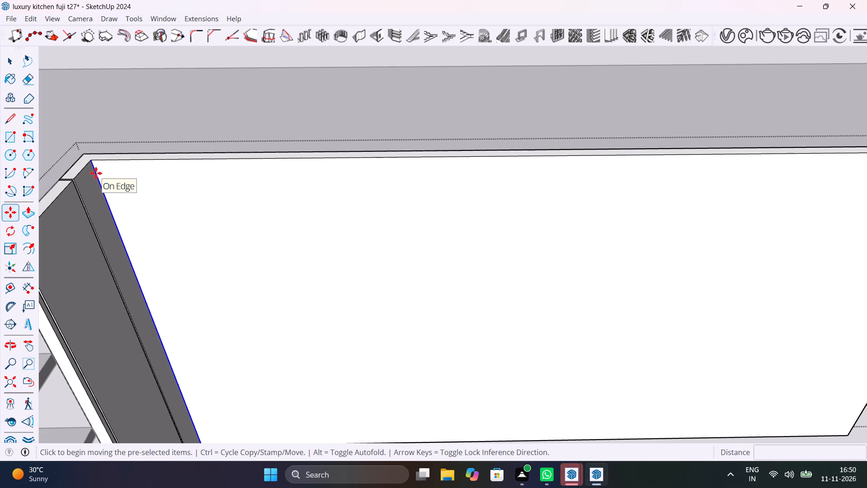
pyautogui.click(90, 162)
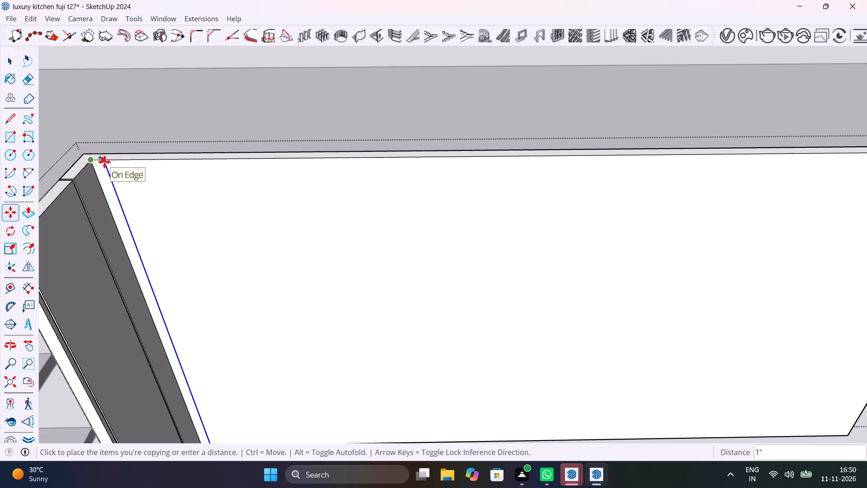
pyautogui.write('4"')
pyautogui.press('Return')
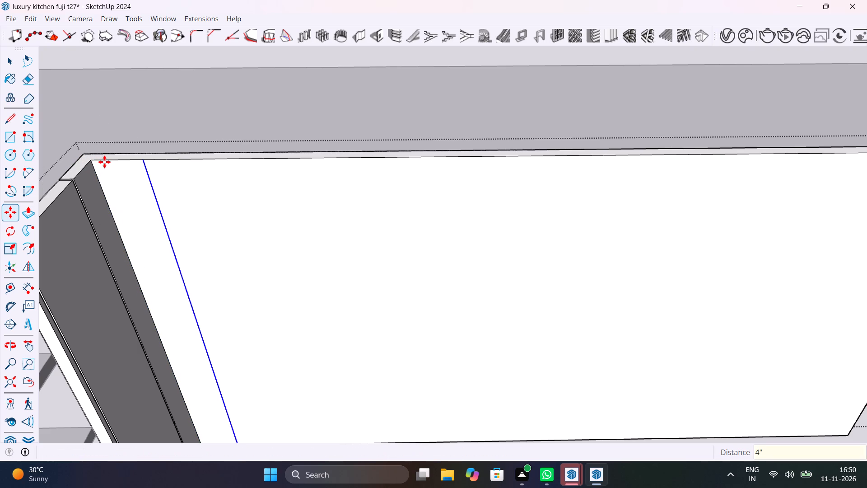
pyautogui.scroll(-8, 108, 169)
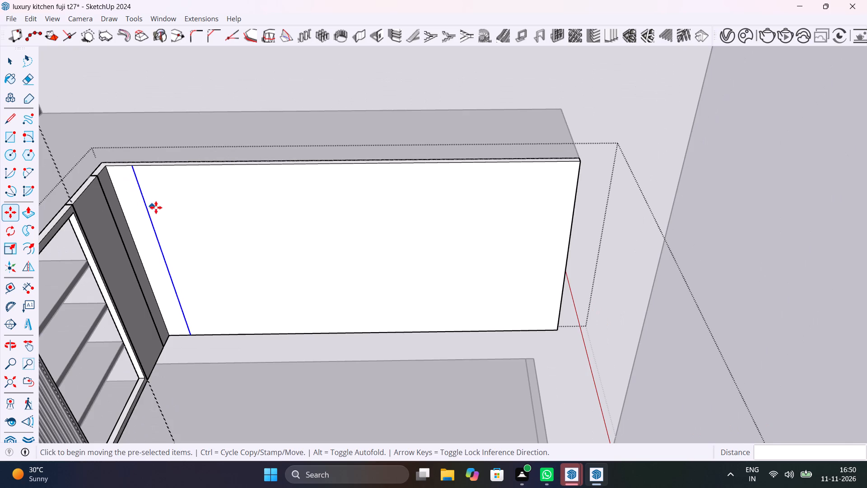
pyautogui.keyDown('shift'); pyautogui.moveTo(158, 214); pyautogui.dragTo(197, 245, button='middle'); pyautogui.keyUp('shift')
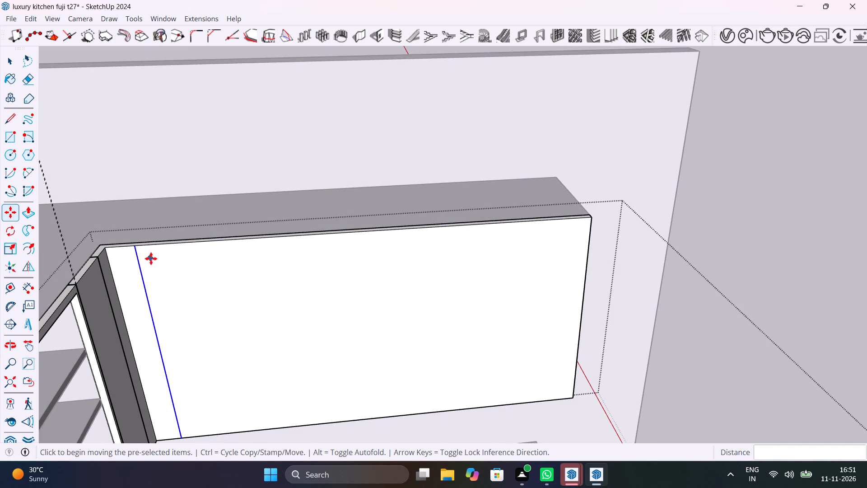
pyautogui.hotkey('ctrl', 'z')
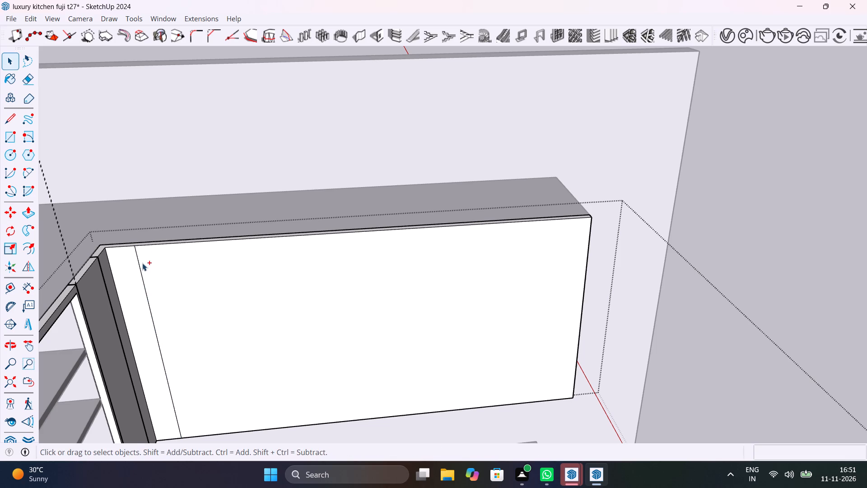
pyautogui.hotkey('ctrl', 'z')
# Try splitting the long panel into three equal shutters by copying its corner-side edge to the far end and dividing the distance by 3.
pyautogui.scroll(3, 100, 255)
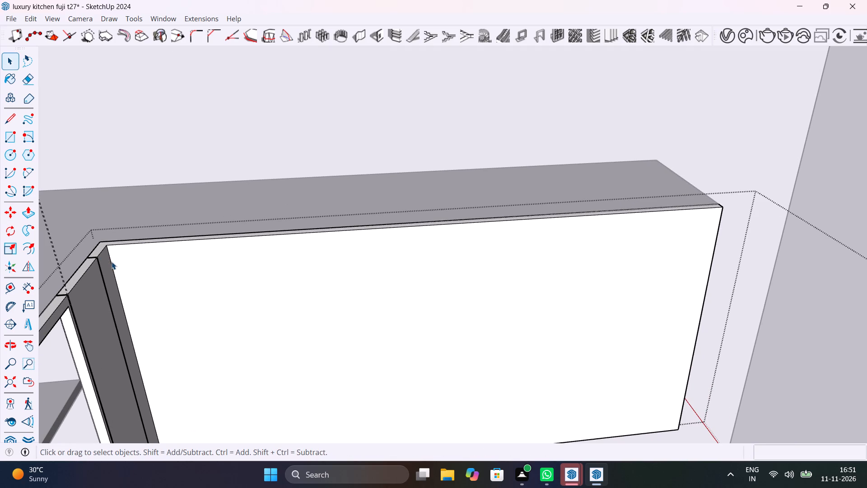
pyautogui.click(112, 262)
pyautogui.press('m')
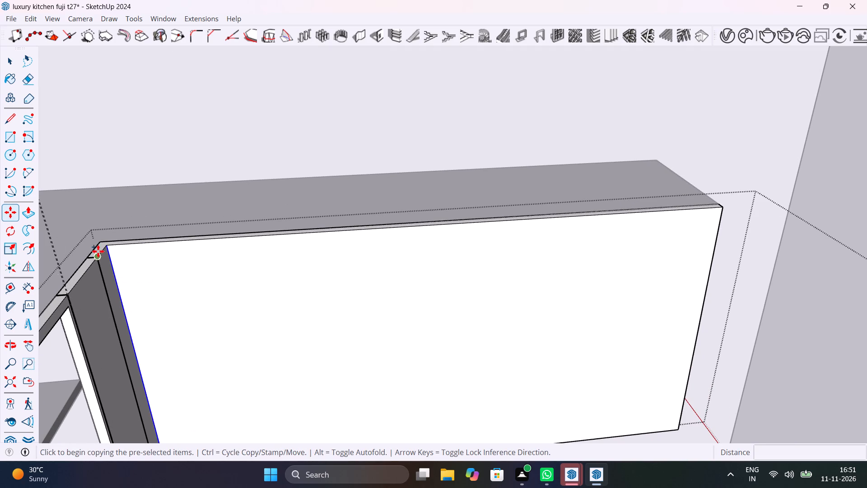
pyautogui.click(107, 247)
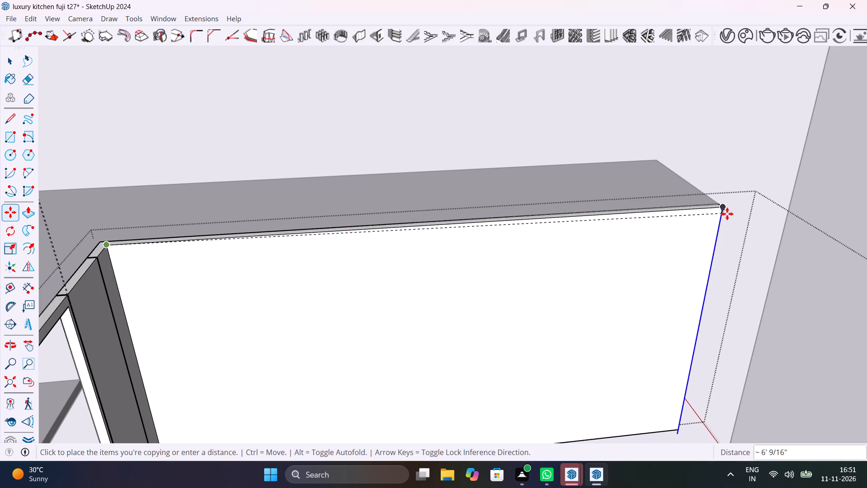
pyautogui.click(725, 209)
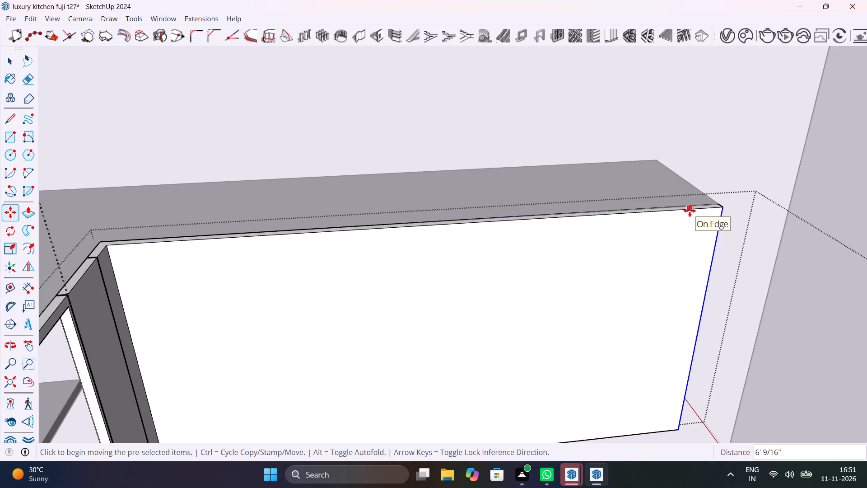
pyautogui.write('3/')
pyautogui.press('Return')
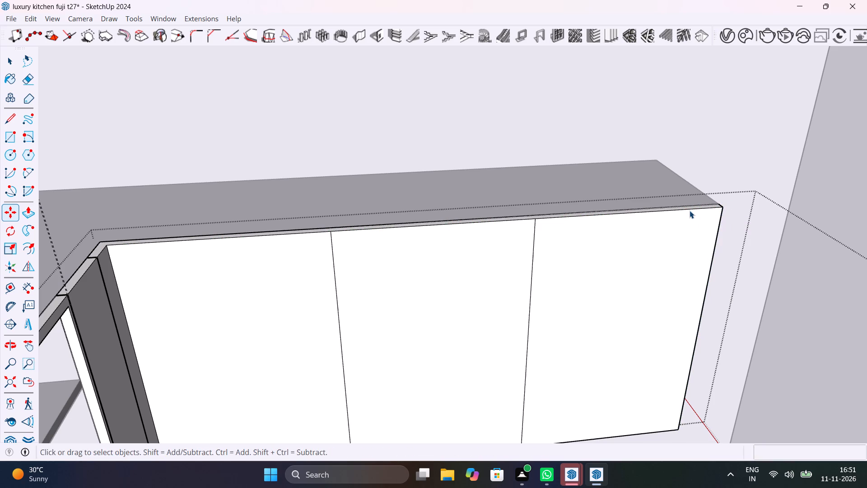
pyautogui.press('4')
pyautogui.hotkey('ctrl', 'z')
# Divide the long panel into four equal shutters by copying its corner-side vertical edge to the far end and dividing by 4.
pyautogui.click(114, 271)
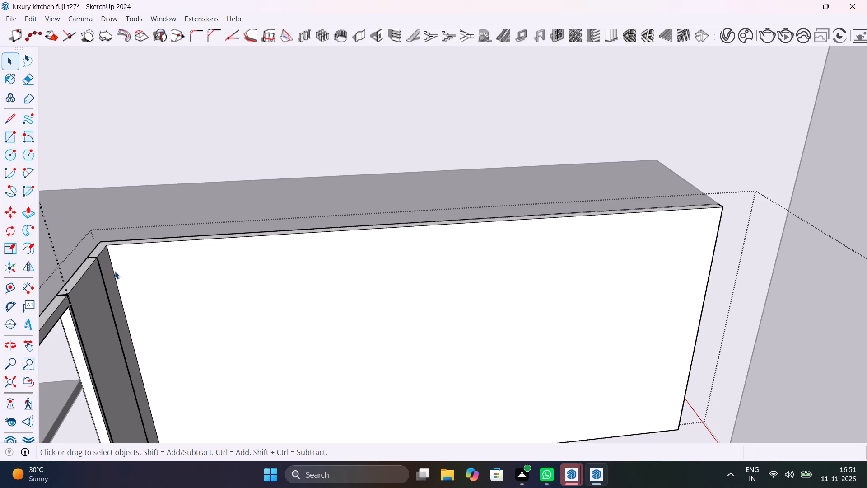
pyautogui.press('m')
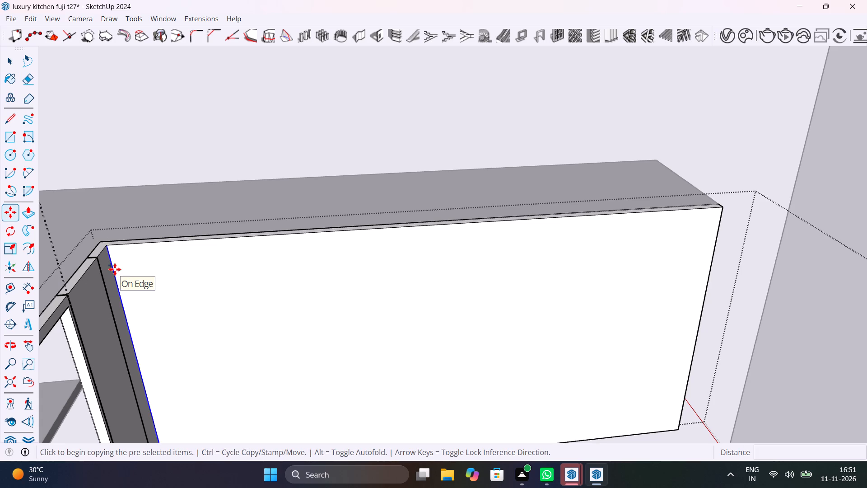
pyautogui.click(106, 245)
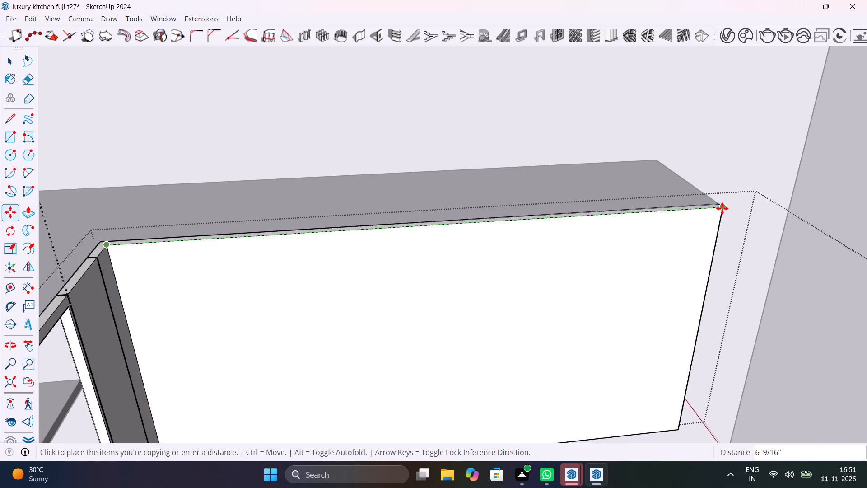
pyautogui.click(722, 208)
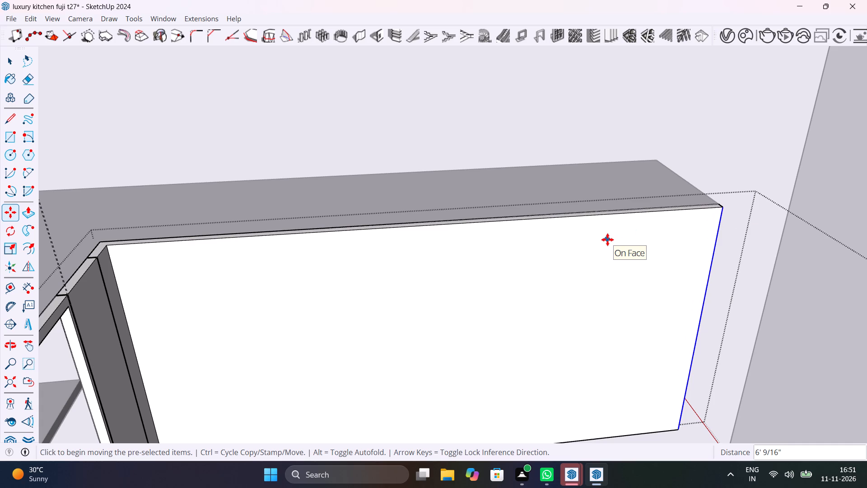
pyautogui.write('4/')
pyautogui.press('Return')
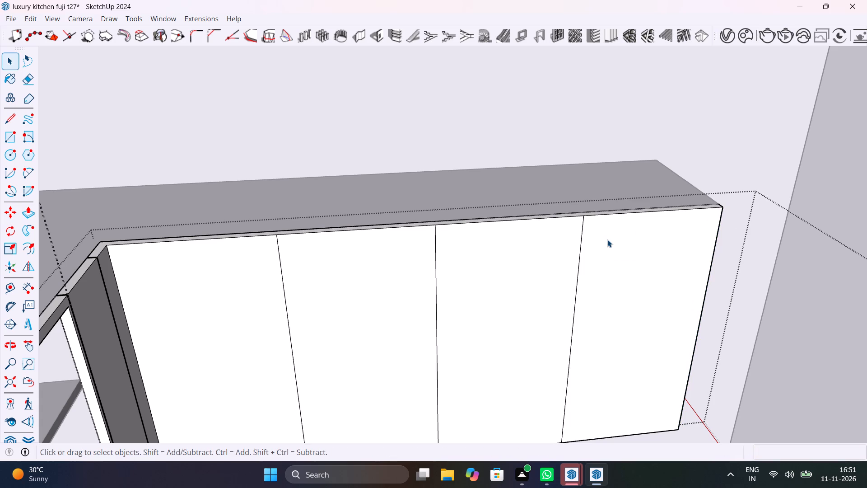
# Copy the three shutter dividing lines together 2 mm toward the corner along the long panel's top edge.
pyautogui.moveTo(615, 250); pyautogui.dragTo(573, 276, button='middle')
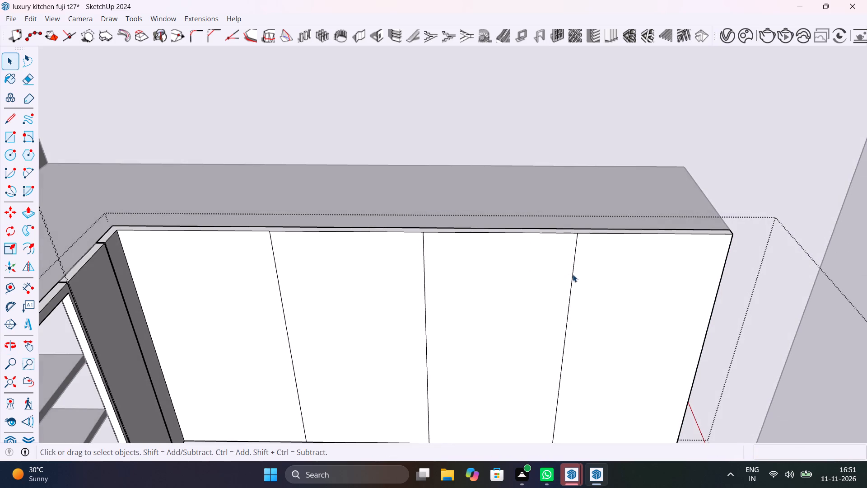
pyautogui.press('space')
pyautogui.click(573, 267)
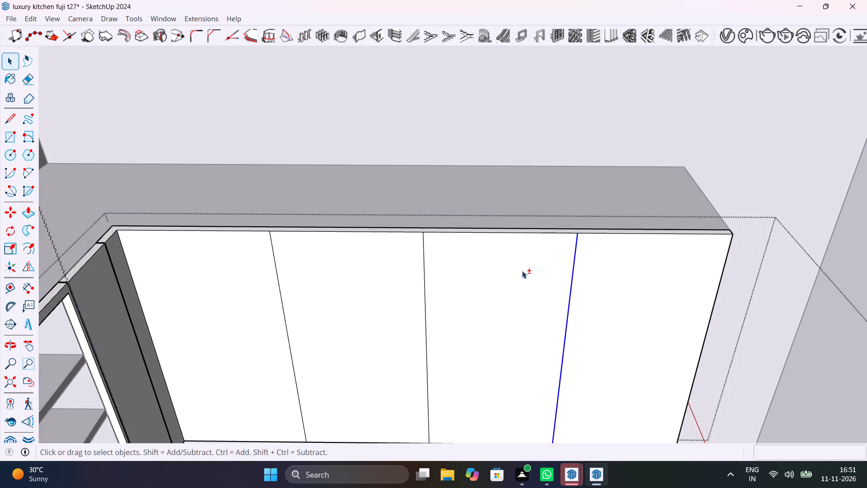
pyautogui.keyDown('shift'); pyautogui.click(424, 289); pyautogui.keyUp('shift')
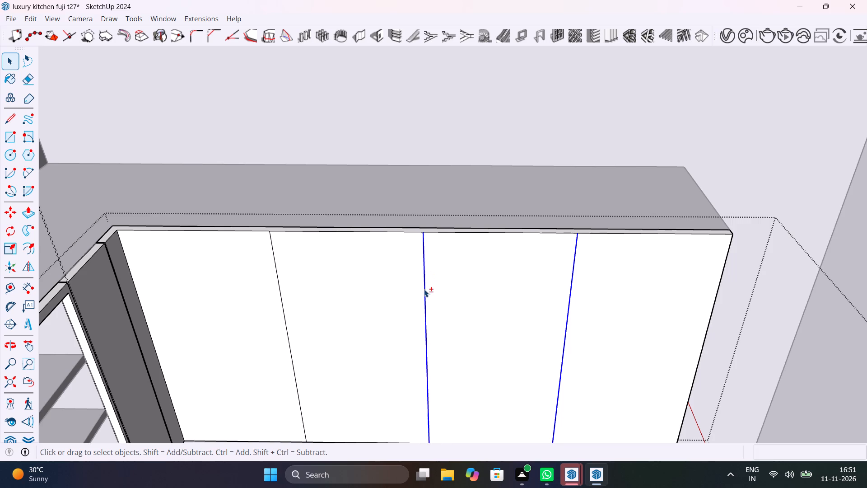
pyautogui.keyDown('shift'); pyautogui.click(275, 268); pyautogui.keyUp('shift')
pyautogui.press('m')
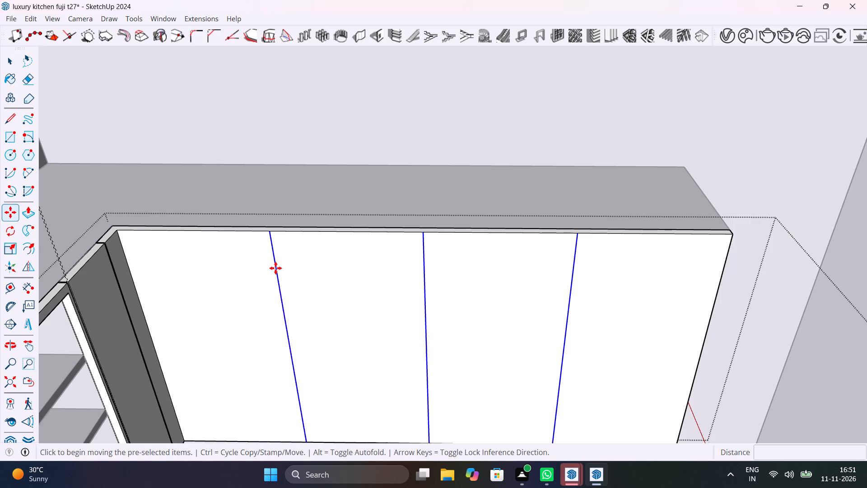
pyautogui.click(270, 233)
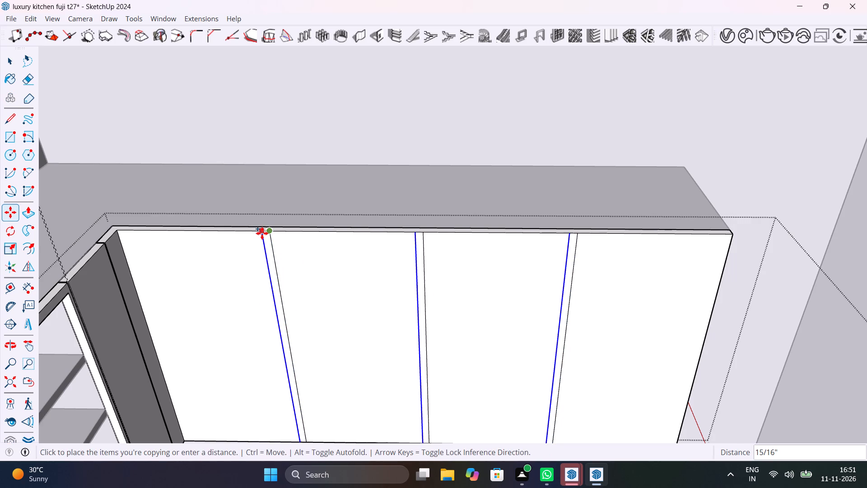
pyautogui.write('2mm')
pyautogui.press('Return')
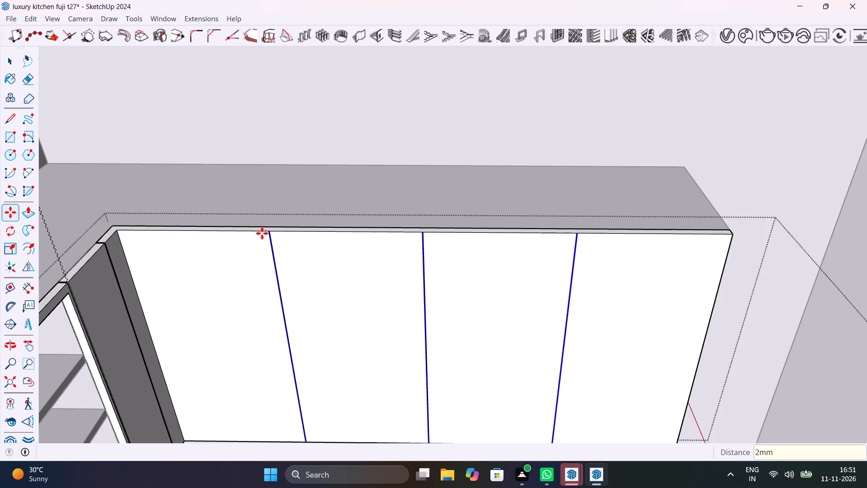
# Copy the three offset lines 4 mm away from the corner to outline a 4 mm gap at each shutter division.
pyautogui.scroll(16, 262, 233)
pyautogui.scroll(5, 262, 233)
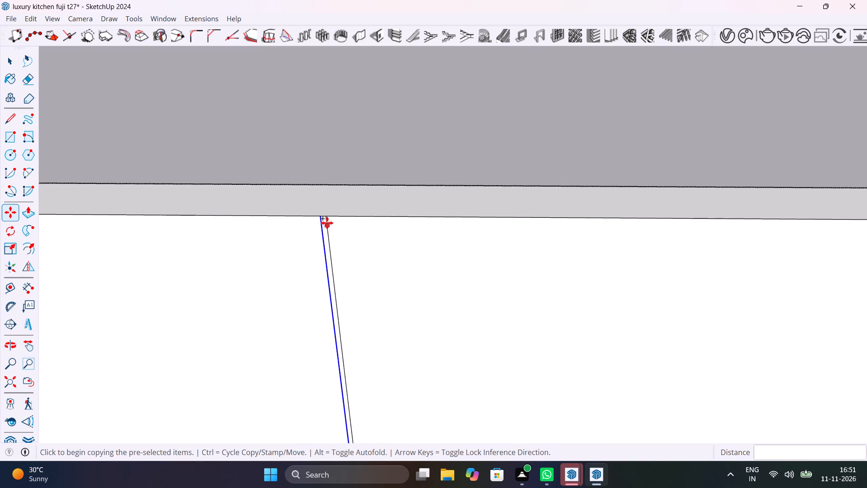
pyautogui.click(318, 217)
pyautogui.write('4mm')
pyautogui.press('Return')
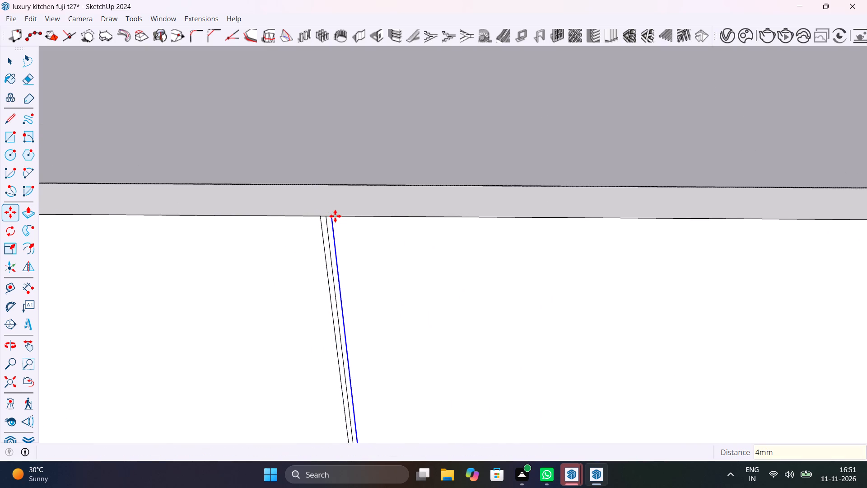
pyautogui.press('space')
# Erase the original centre line inside each of the three gap strips on the long panel.
pyautogui.scroll(10, 326, 228)
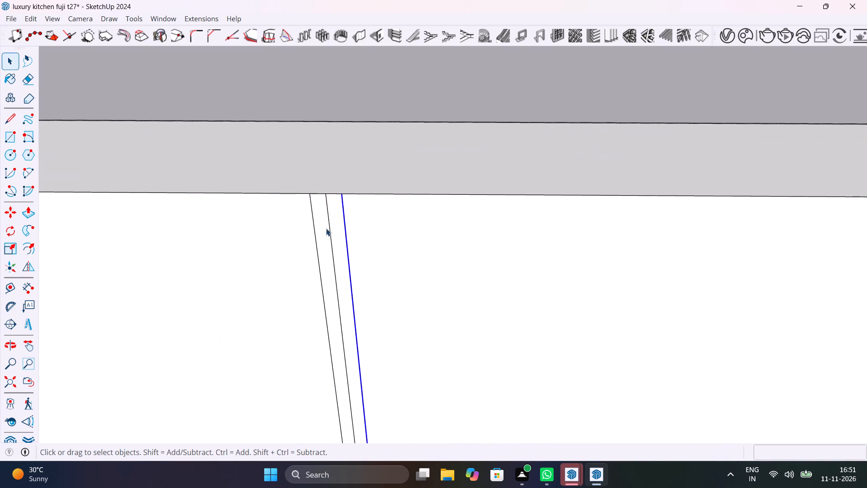
pyautogui.press('e')
pyautogui.moveTo(327, 230); pyautogui.dragTo(330, 234)
pyautogui.scroll(-13, 330, 235)
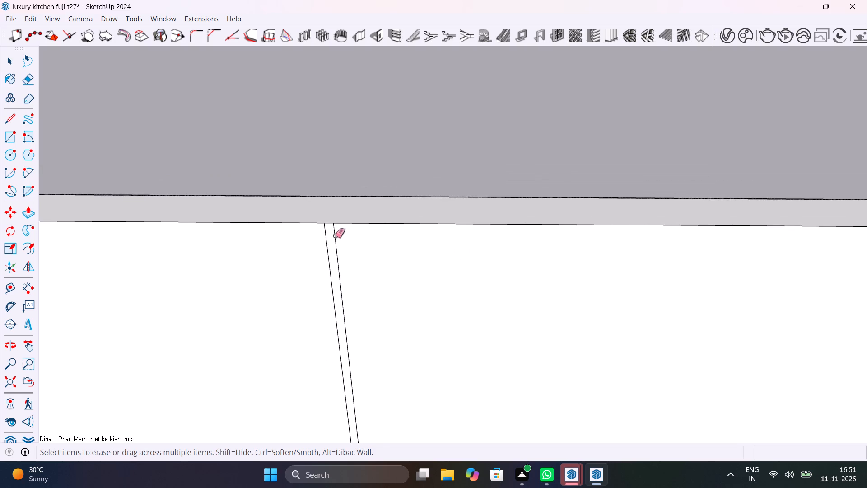
pyautogui.scroll(-20, 451, 246)
pyautogui.scroll(11, 592, 258)
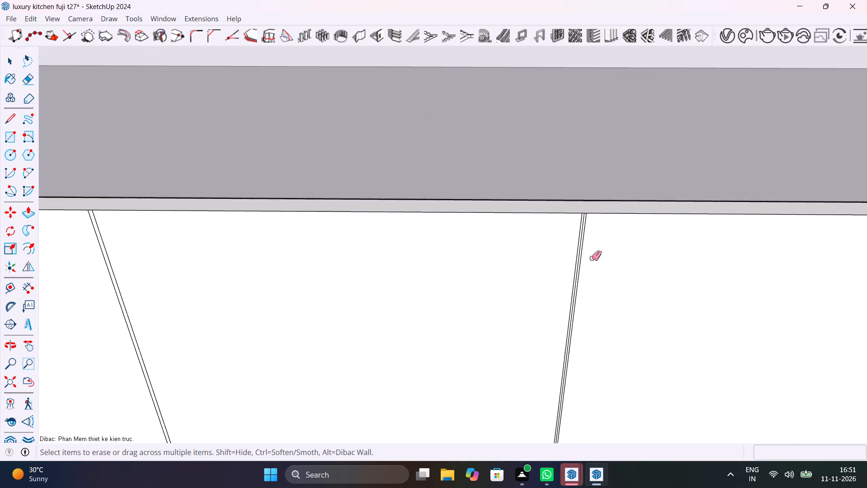
pyautogui.scroll(6, 592, 258)
pyautogui.scroll(5, 573, 226)
pyautogui.click(572, 221)
pyautogui.scroll(-10, 571, 217)
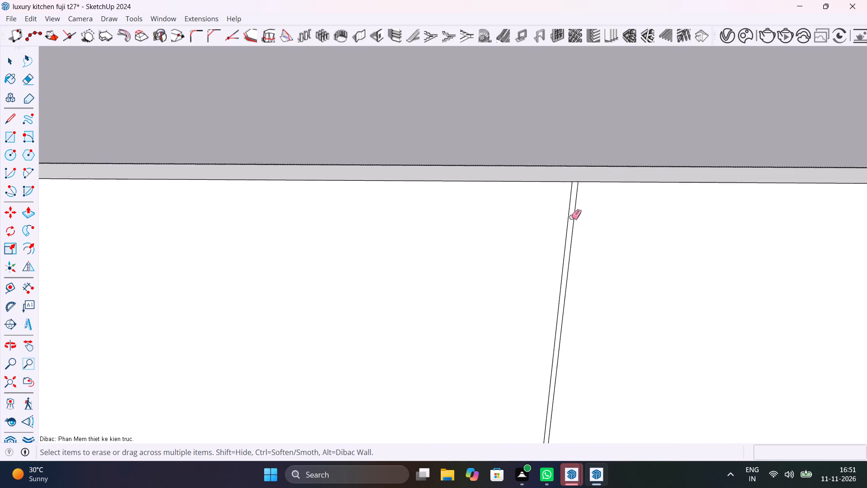
pyautogui.scroll(-18, 571, 217)
pyautogui.scroll(19, 680, 220)
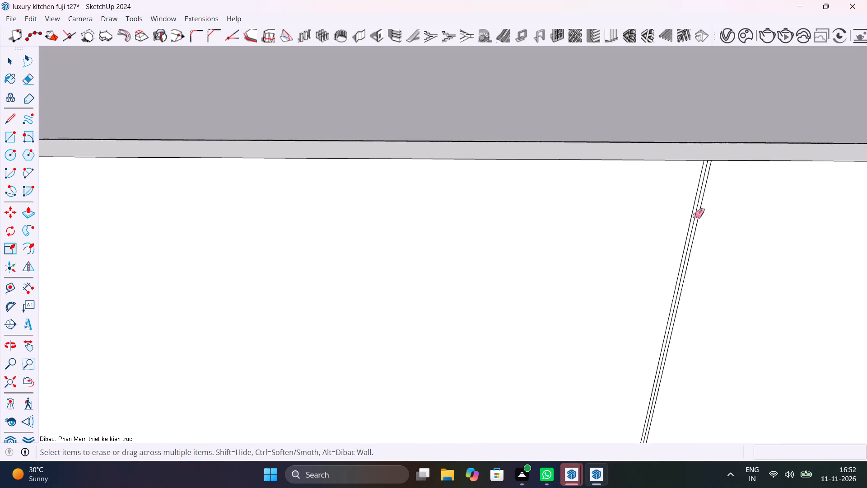
pyautogui.scroll(7, 695, 216)
pyautogui.click(696, 215)
pyautogui.scroll(-20, 697, 215)
pyautogui.scroll(-1, 697, 215)
pyautogui.press('space')
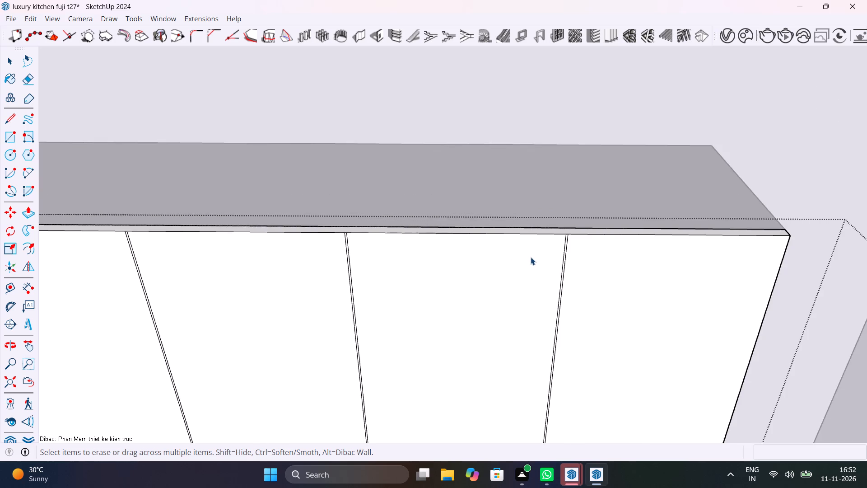
# Push the gap strip farthest from the corner back through the panel's thickness to separate the shutters.
pyautogui.scroll(17, 534, 257)
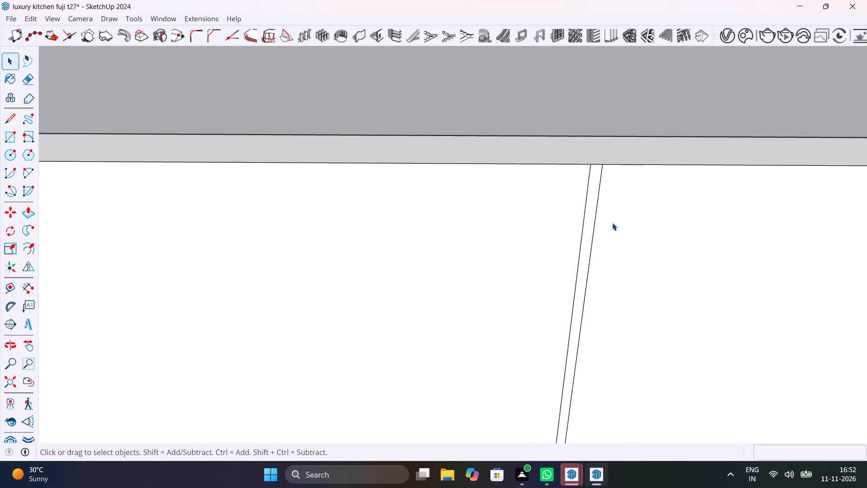
pyautogui.press('p')
pyautogui.click(594, 193)
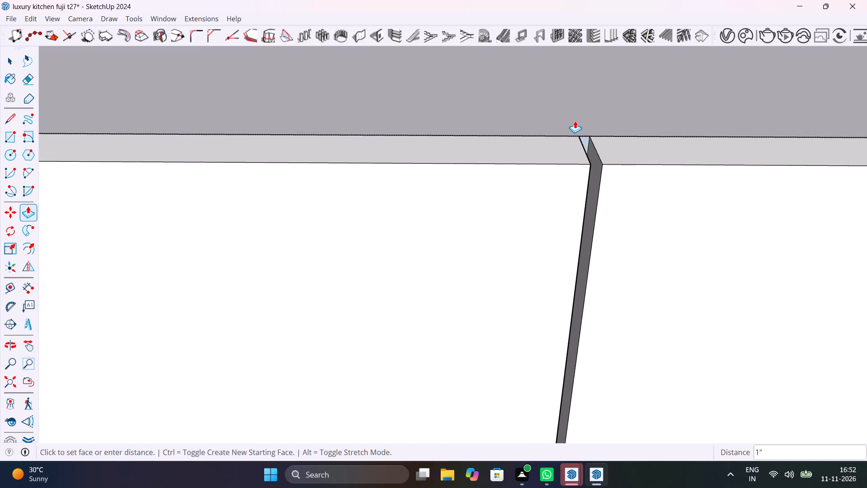
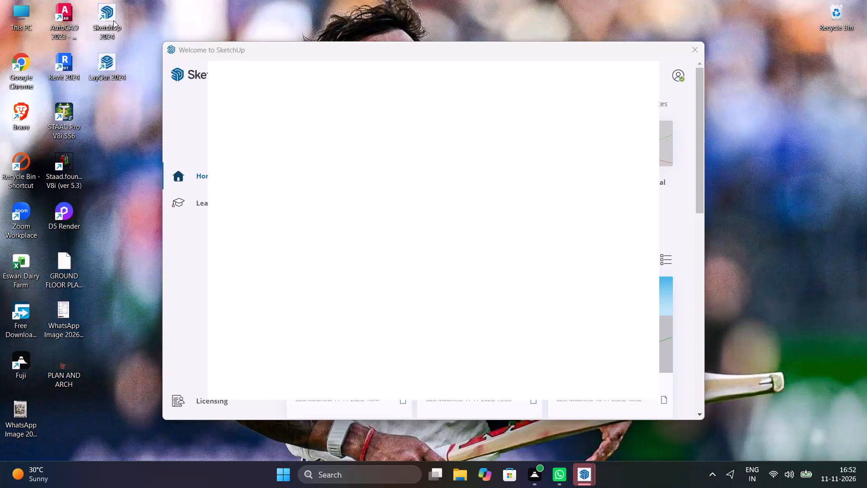
# Launch SketchUp 2024 and open the recovered "luxury kitchen fuji t27" model.
pyautogui.doubleClick(113, 20)
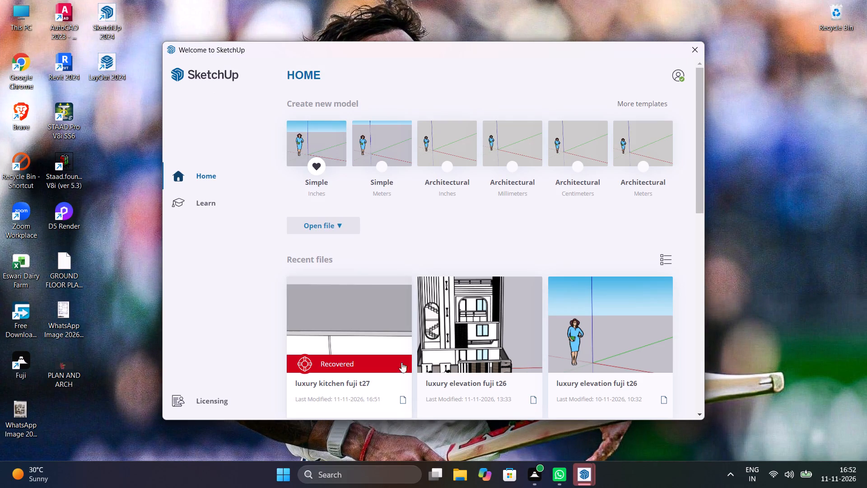
pyautogui.click(395, 368)
pyautogui.click(380, 296)
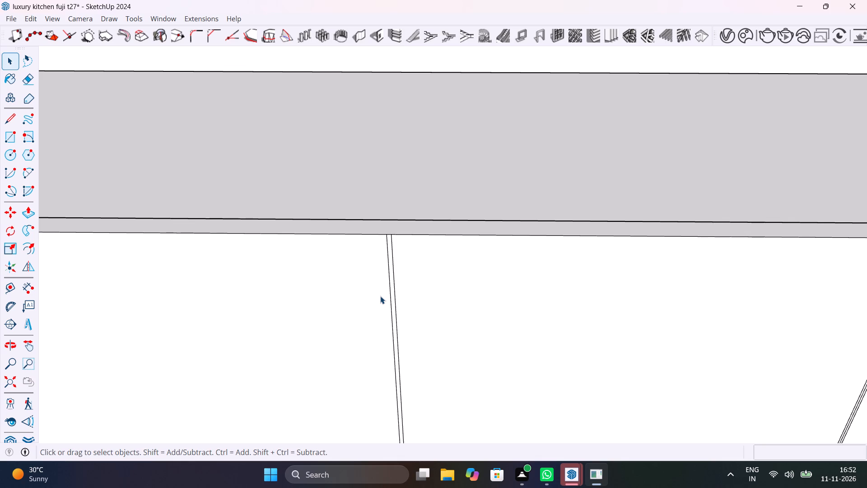
# Dismiss the CTS Louvers Pro licence window and the Enscape version notification.
pyautogui.scroll(-6, 399, 260)
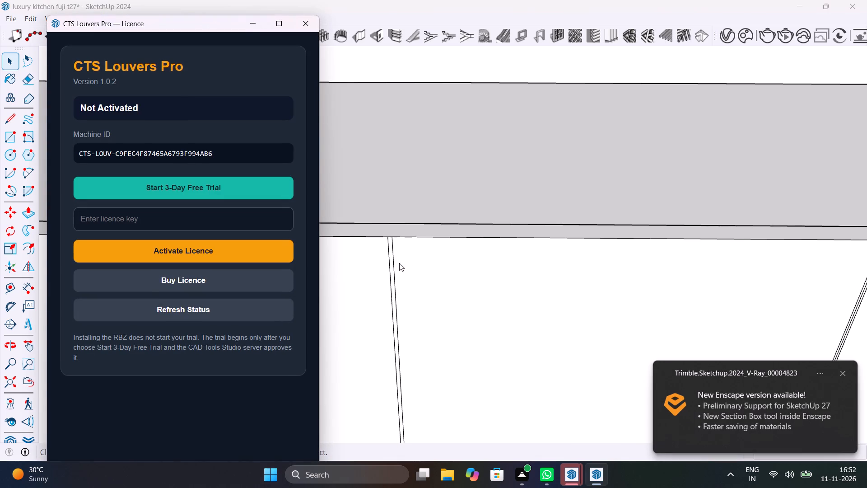
pyautogui.click(301, 20)
pyautogui.click(843, 375)
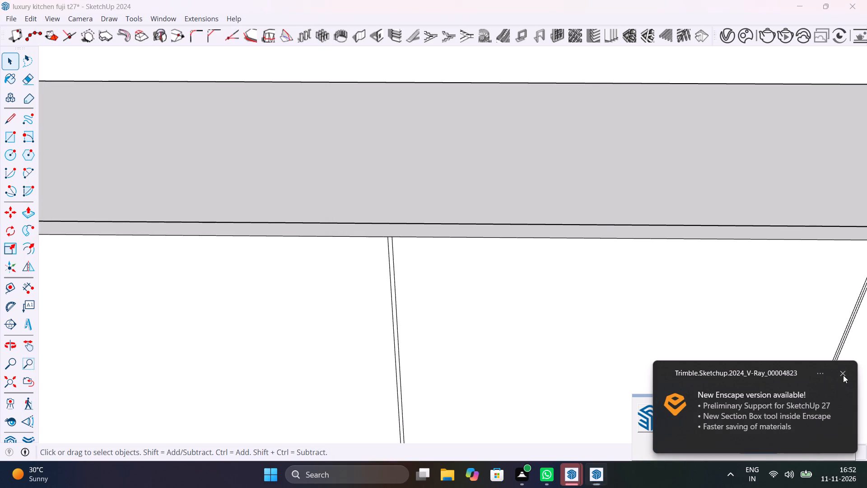
# Save the recovered model as "luxury kitchen fuji t27", replacing the existing file.
pyautogui.scroll(-12, 596, 280)
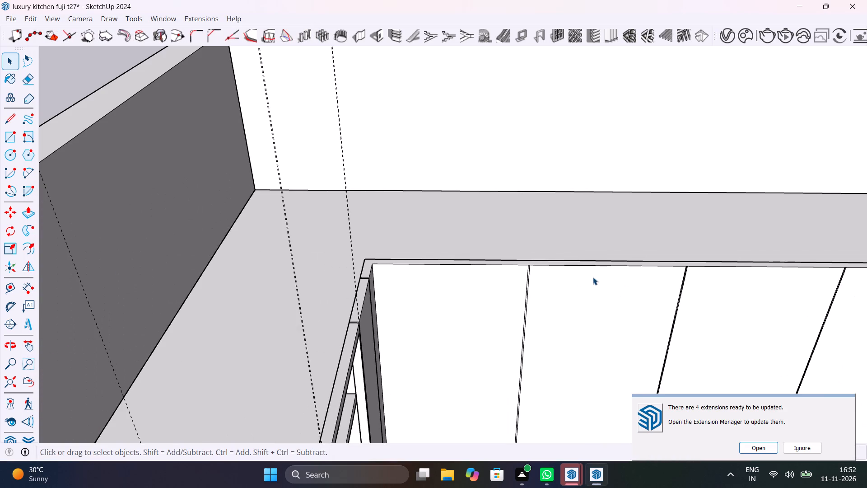
pyautogui.hotkey('ctrl', 's')
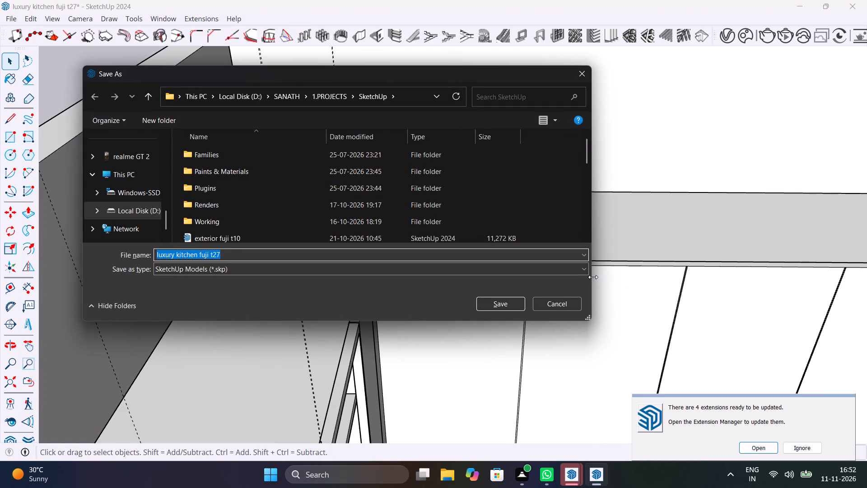
pyautogui.click(505, 309)
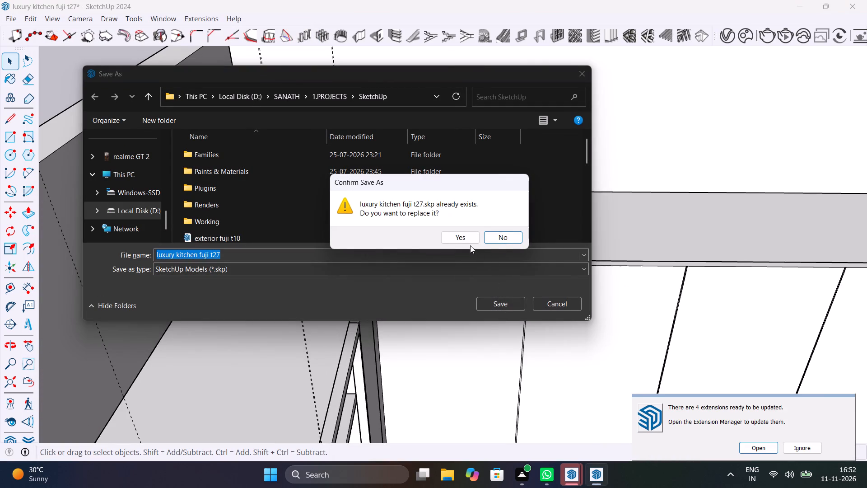
pyautogui.click(463, 240)
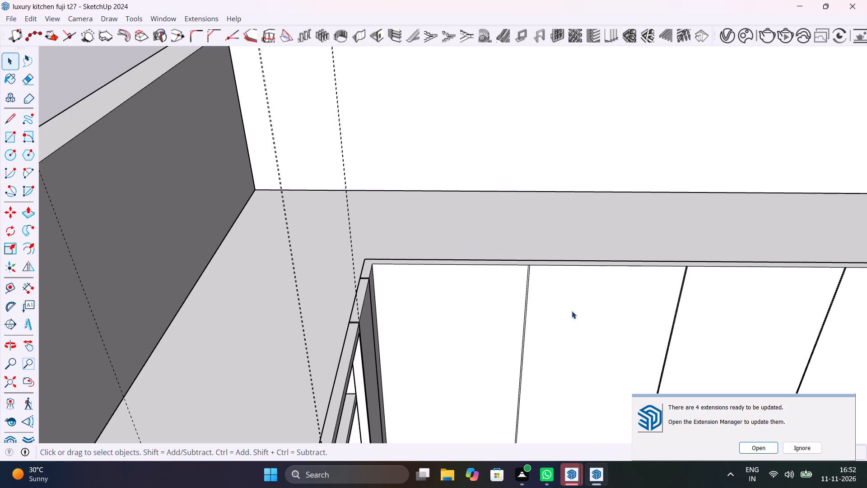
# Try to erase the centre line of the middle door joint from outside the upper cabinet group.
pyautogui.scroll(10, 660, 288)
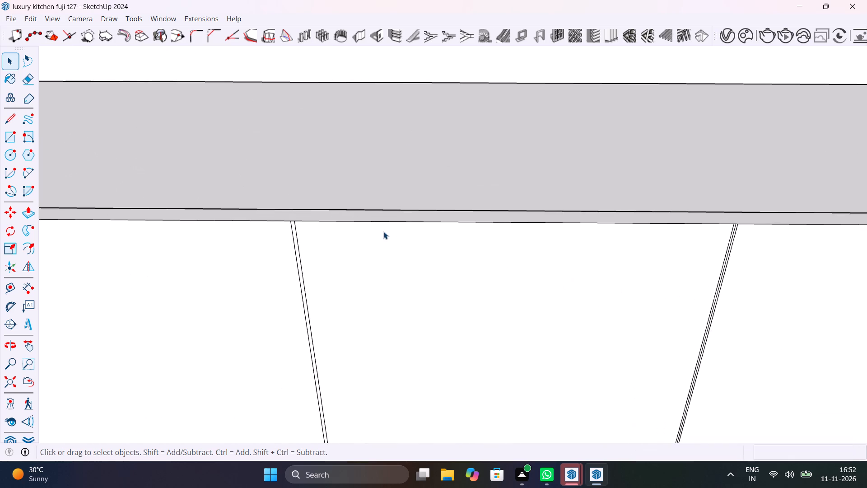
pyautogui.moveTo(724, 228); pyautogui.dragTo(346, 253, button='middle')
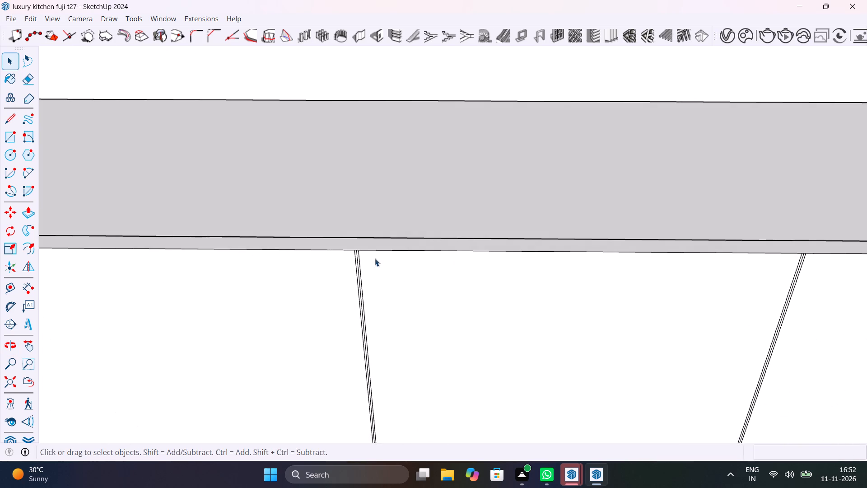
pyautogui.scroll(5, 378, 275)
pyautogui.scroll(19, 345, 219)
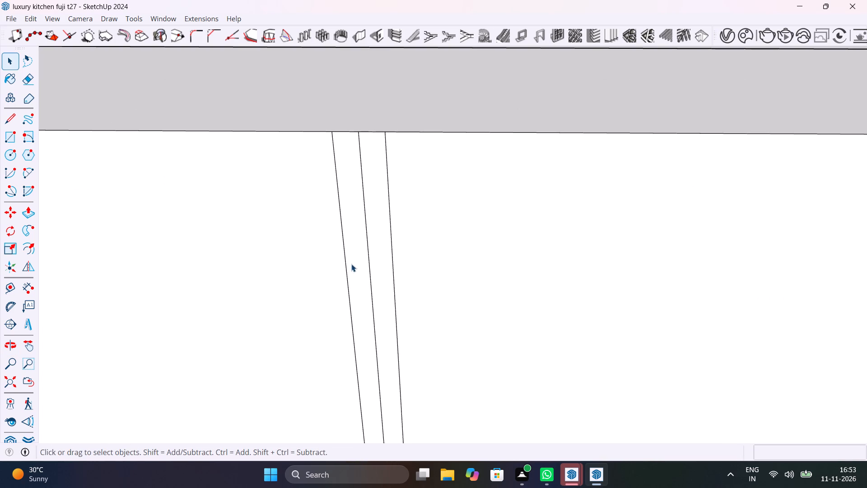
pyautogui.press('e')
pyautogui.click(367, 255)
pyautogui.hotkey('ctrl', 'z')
# Enter the upper cabinet group and erase the centre lines of the middle door joint and the joint nearest the open end.
pyautogui.click(469, 249)
pyautogui.click(470, 252)
pyautogui.doubleClick(501, 234)
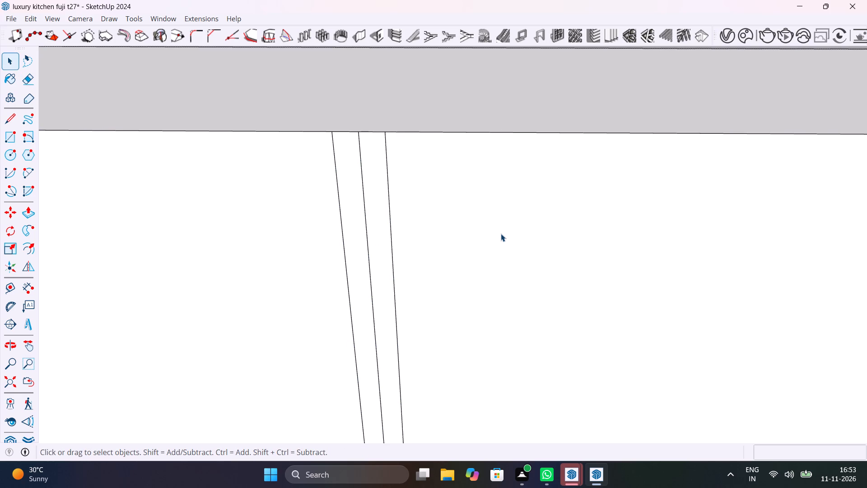
pyautogui.press('e')
pyautogui.moveTo(374, 262); pyautogui.dragTo(368, 279)
pyautogui.scroll(-8, 366, 271)
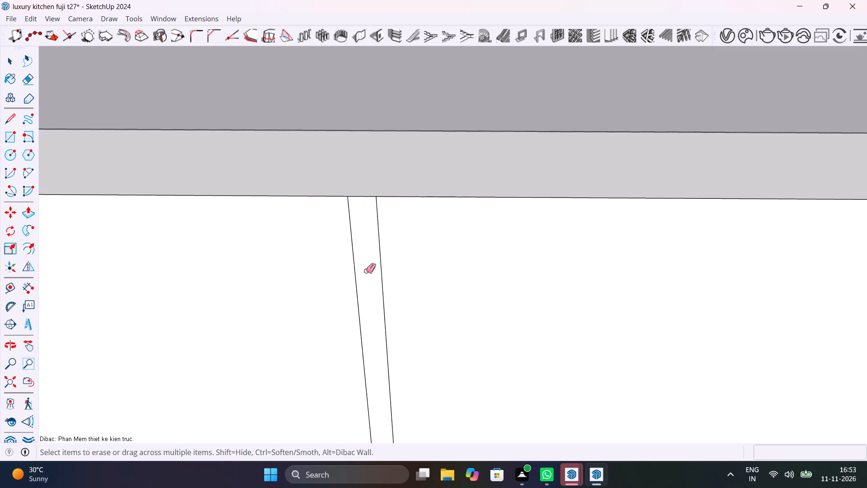
pyautogui.scroll(-19, 366, 271)
pyautogui.scroll(11, 803, 284)
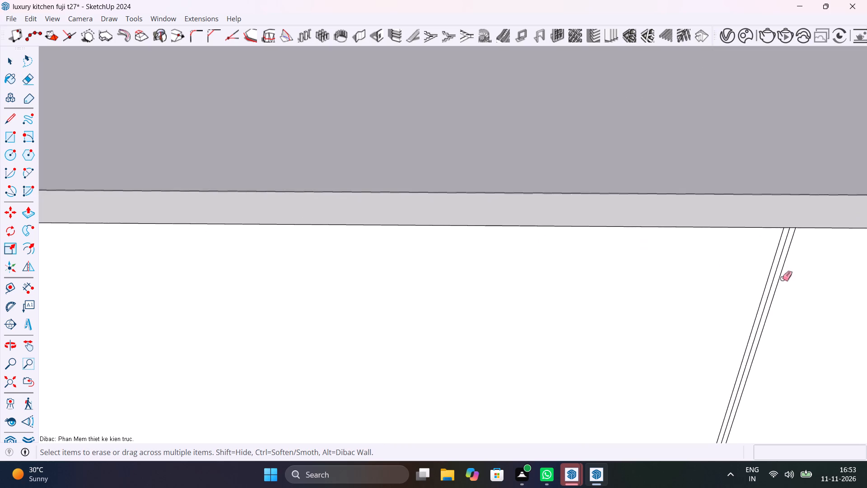
pyautogui.scroll(12, 782, 278)
pyautogui.moveTo(782, 253); pyautogui.dragTo(792, 239)
pyautogui.press('space')
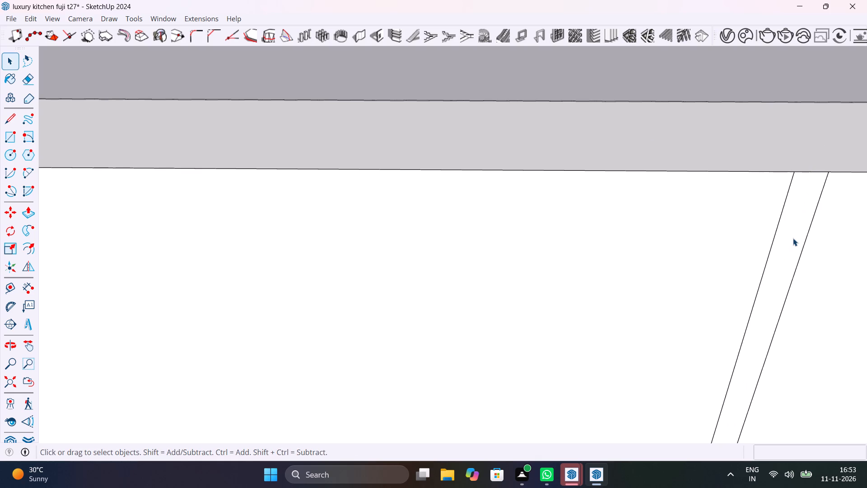
# Save the model and push the door joint strip nearest the cabinet's open end inward 1".
pyautogui.click(793, 238)
pyautogui.hotkey('ctrl', 's')
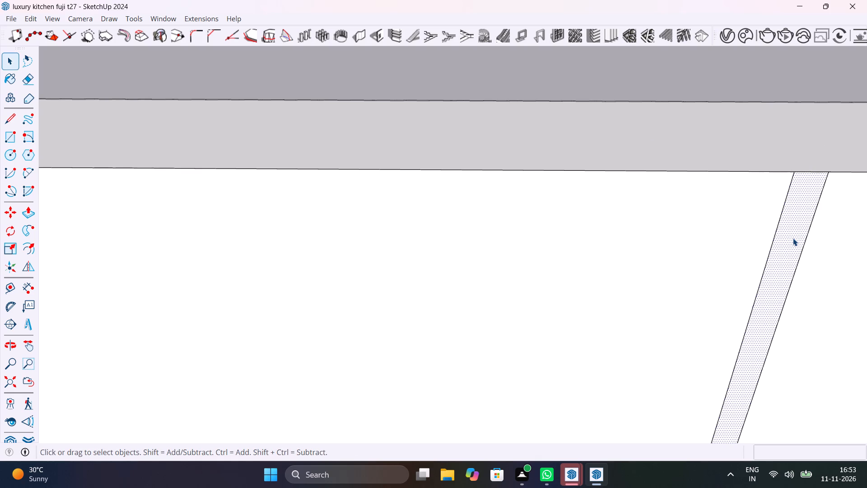
pyautogui.press('p')
pyautogui.click(793, 238)
pyautogui.click(728, 92)
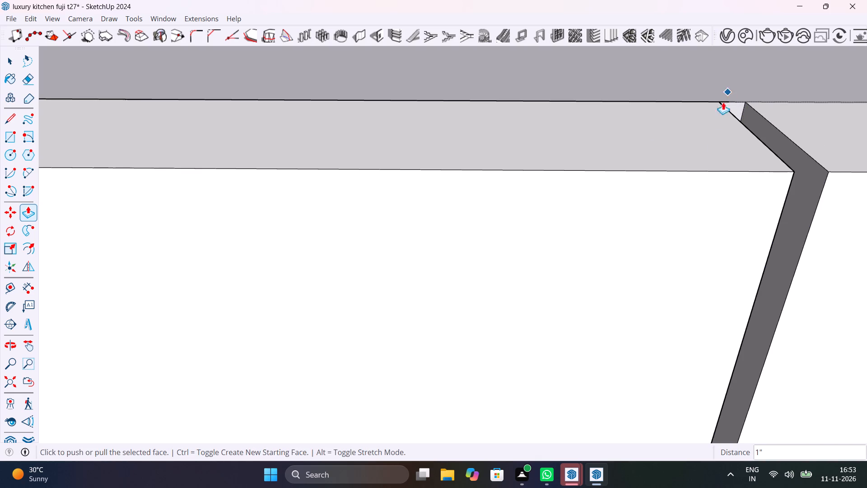
pyautogui.scroll(-20, 692, 257)
pyautogui.scroll(-9, 692, 257)
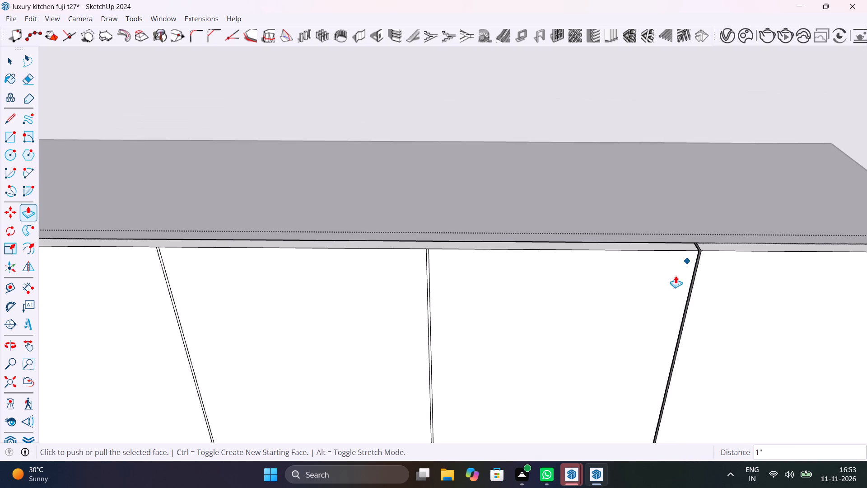
# Push the middle door joint strip of the upper cabinet inward 1".
pyautogui.press('space')
pyautogui.press('p')
pyautogui.press('space')
pyautogui.scroll(18, 431, 257)
pyautogui.click(404, 235)
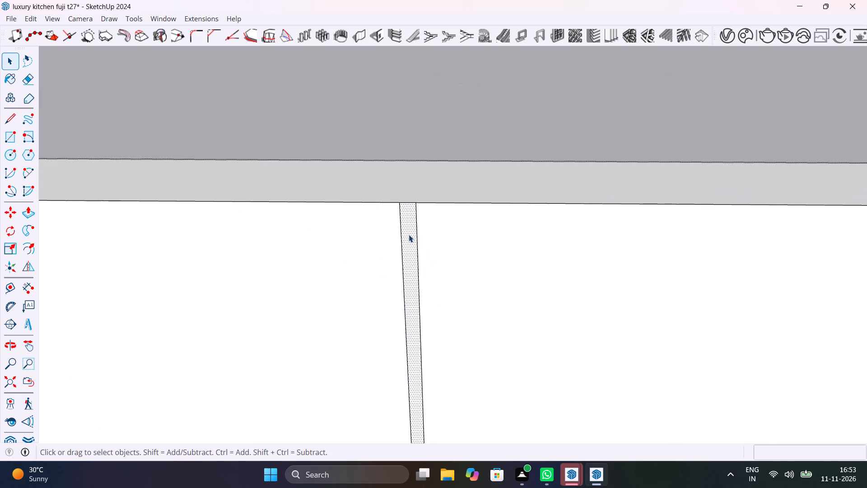
pyautogui.press('p')
pyautogui.click(413, 235)
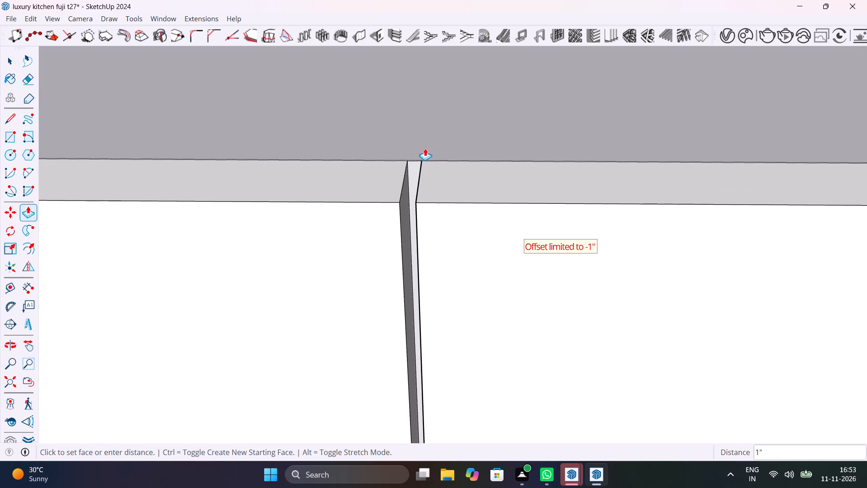
pyautogui.click(425, 148)
pyautogui.scroll(-19, 505, 188)
pyautogui.press('space')
# Push the door joint strip nearest the room corner inward to form a groove like the other two.
pyautogui.keyDown('shift'); pyautogui.moveTo(304, 232); pyautogui.dragTo(601, 279, button='middle'); pyautogui.keyUp('shift')
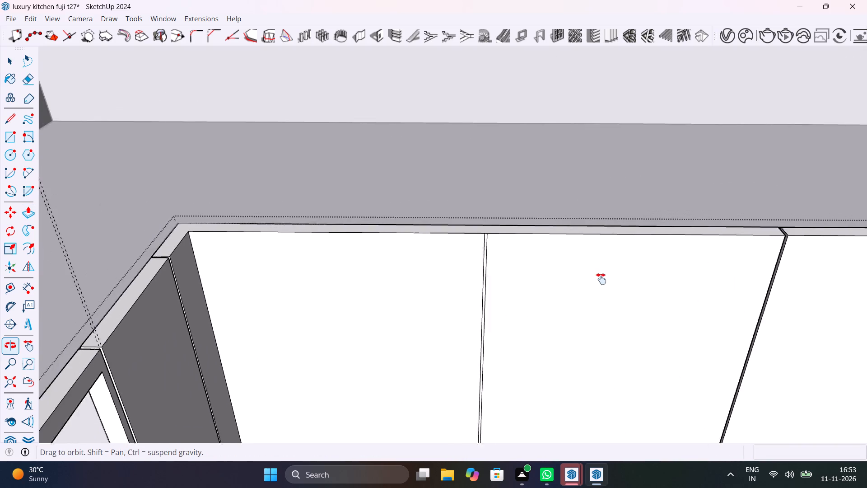
pyautogui.keyDown('shift'); pyautogui.moveTo(601, 279); pyautogui.dragTo(601, 279, button='middle'); pyautogui.keyUp('shift')
pyautogui.scroll(20, 487, 240)
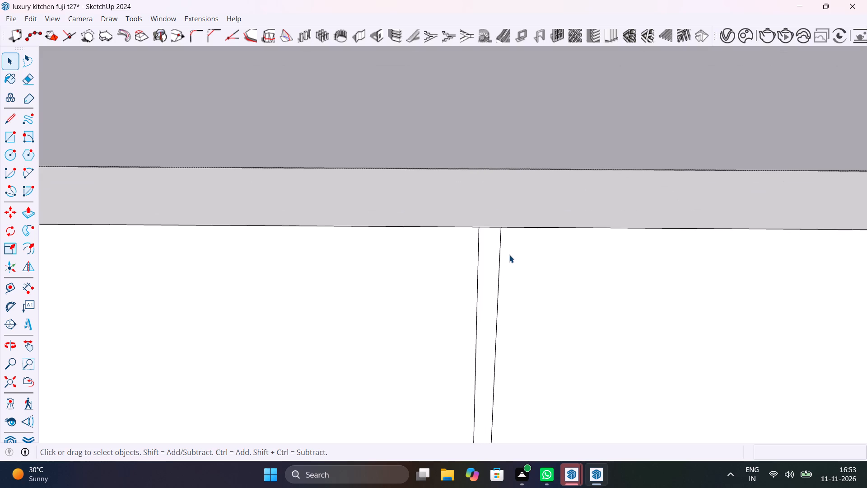
pyautogui.press('p')
pyautogui.press('space')
pyautogui.click(488, 287)
pyautogui.press('p')
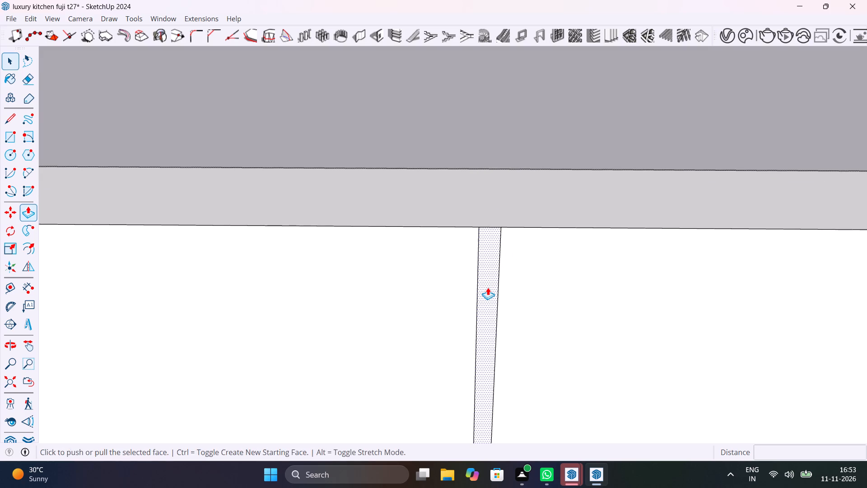
pyautogui.click(488, 287)
pyautogui.click(504, 156)
pyautogui.scroll(-7, 489, 235)
pyautogui.press('space')
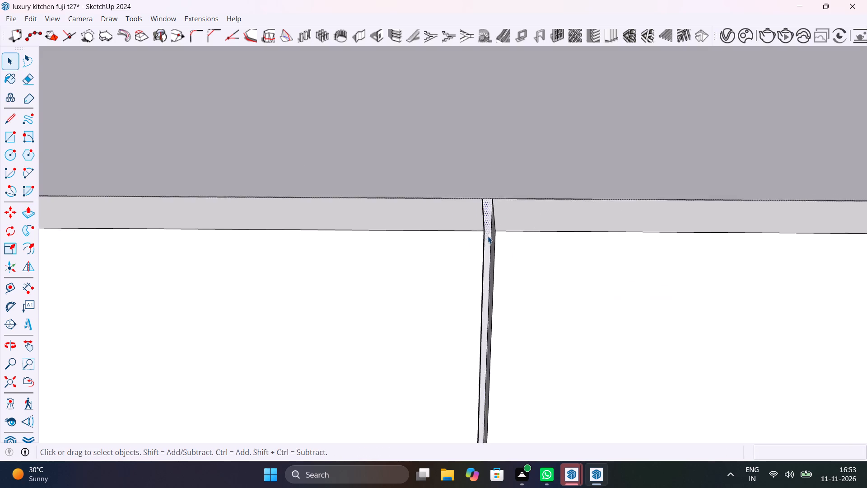
# Exit the upper cabinet group and save the model.
pyautogui.scroll(-6, 488, 236)
pyautogui.hotkey('ctrl', 's')
pyautogui.scroll(-10, 472, 243)
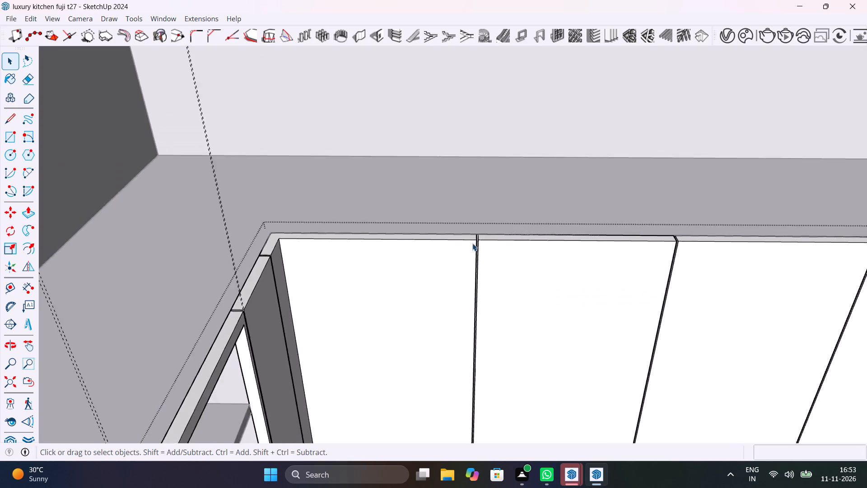
pyautogui.scroll(-10, 472, 243)
pyautogui.moveTo(455, 290); pyautogui.dragTo(425, 234, button='middle')
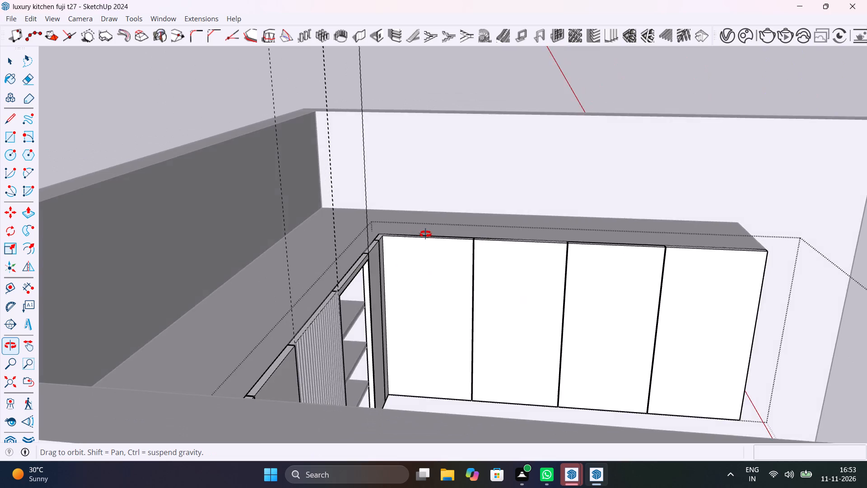
pyautogui.moveTo(425, 234); pyautogui.dragTo(284, 254, button='middle')
pyautogui.scroll(-10, 486, 221)
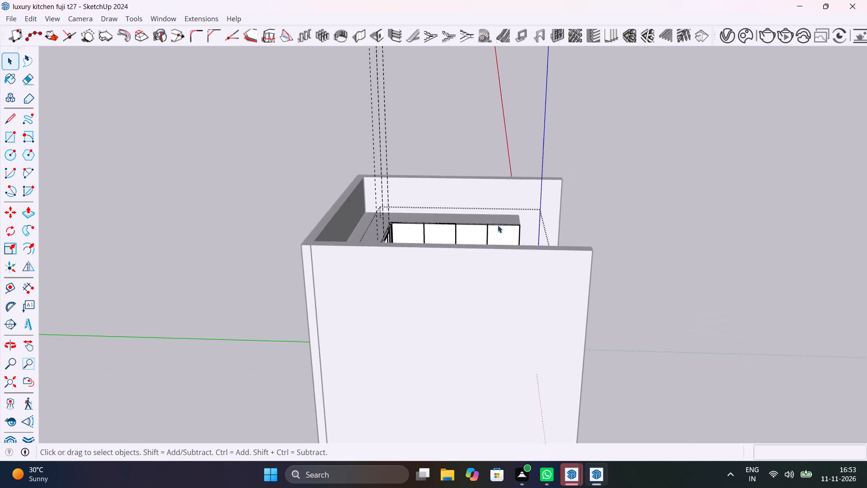
pyautogui.moveTo(573, 261); pyautogui.dragTo(289, 281, button='middle')
pyautogui.scroll(1, 298, 277)
pyautogui.click(820, 216)
pyautogui.scroll(6, 573, 270)
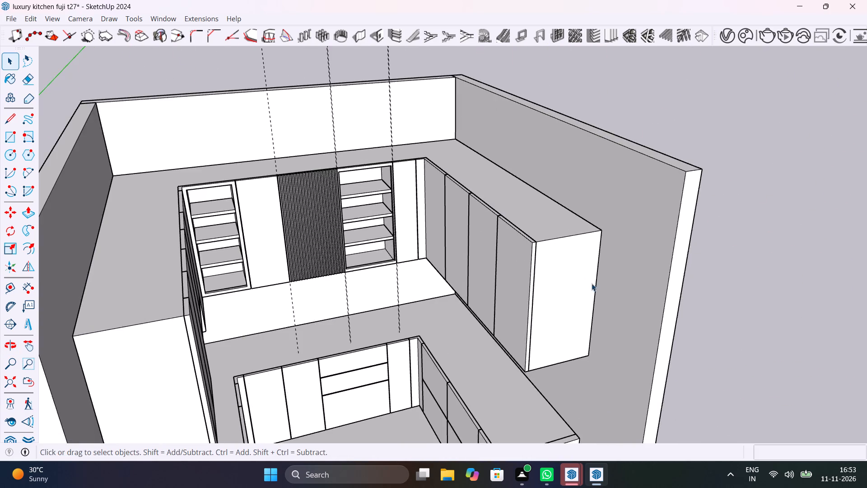
pyautogui.keyDown('shift'); pyautogui.moveTo(592, 283); pyautogui.dragTo(604, 283, button='middle'); pyautogui.keyUp('shift')
pyautogui.hotkey('ctrl', 's')
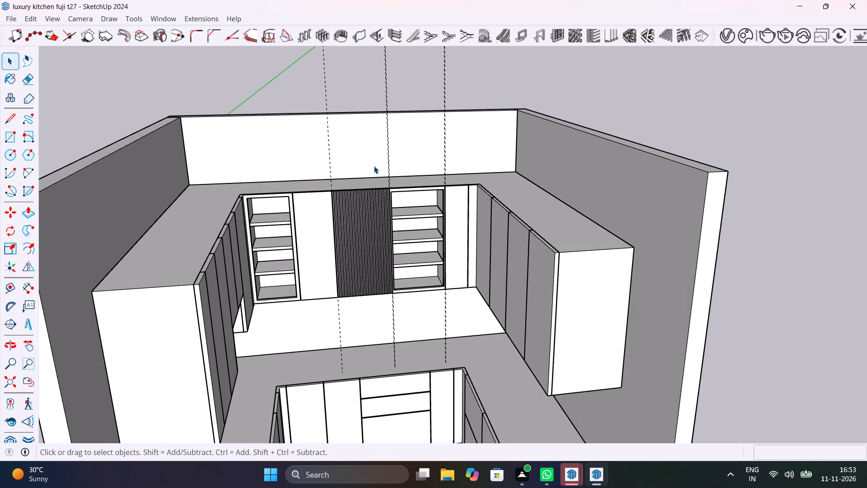
# Delete all guides from the kitchen model.
pyautogui.click(30, 18)
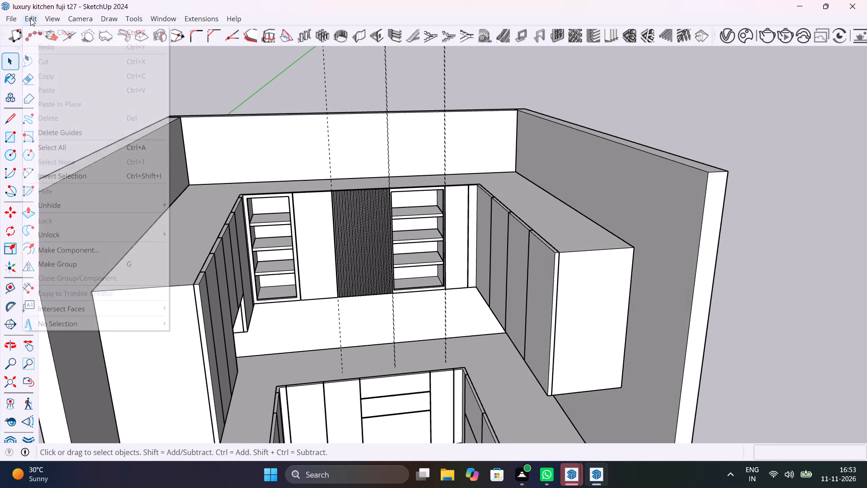
pyautogui.click(107, 131)
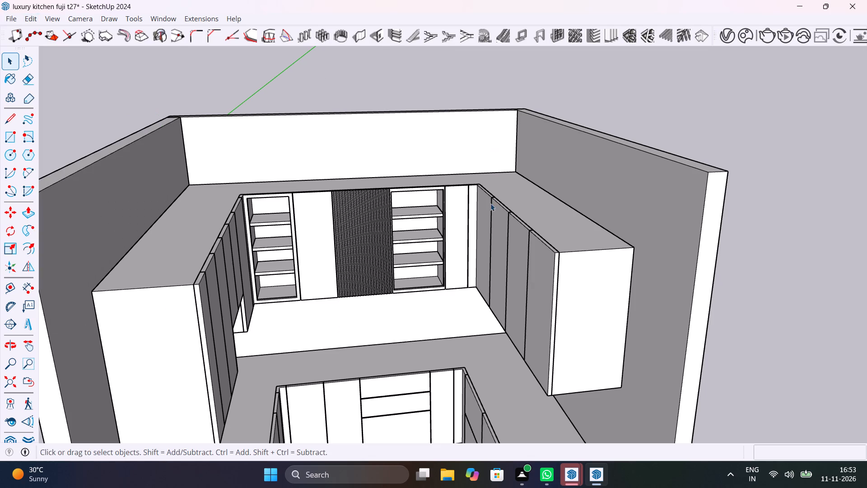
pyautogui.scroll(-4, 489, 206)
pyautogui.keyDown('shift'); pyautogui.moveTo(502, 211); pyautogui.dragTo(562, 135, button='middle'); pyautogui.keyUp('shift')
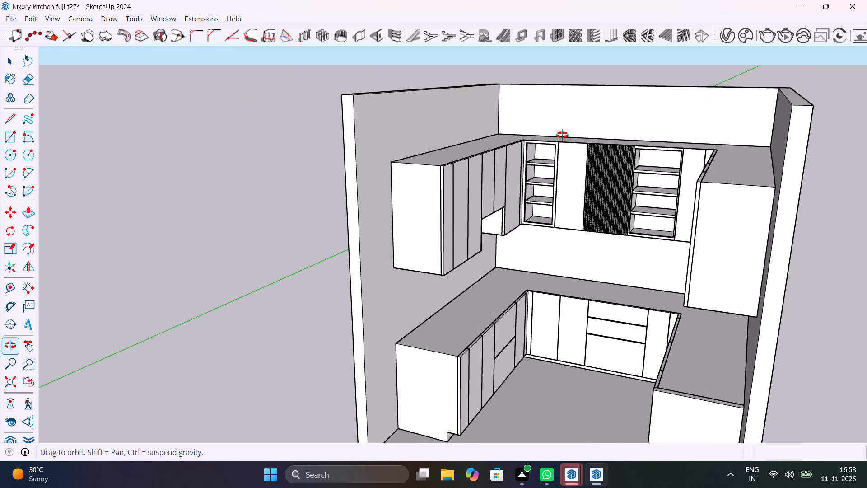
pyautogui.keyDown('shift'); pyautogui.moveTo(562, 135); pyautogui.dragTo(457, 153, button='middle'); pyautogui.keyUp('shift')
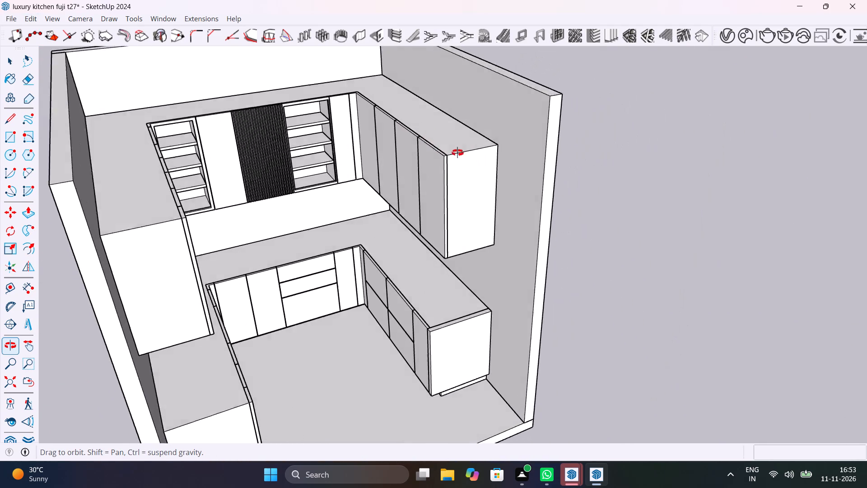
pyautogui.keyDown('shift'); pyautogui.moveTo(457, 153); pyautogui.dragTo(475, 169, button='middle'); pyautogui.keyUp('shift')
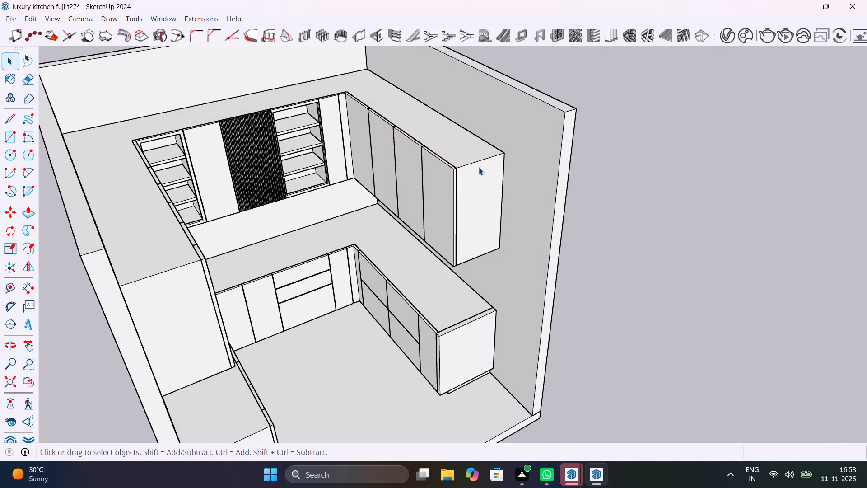
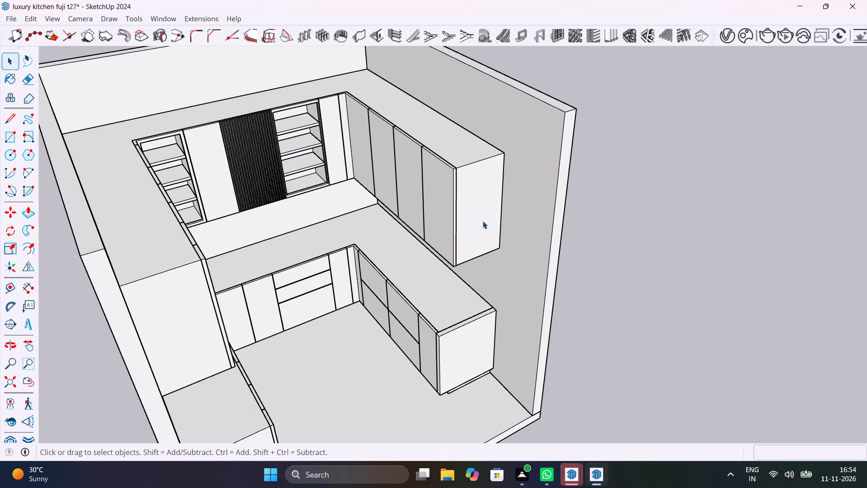
# Save the kitchen model.
pyautogui.scroll(1, 483, 221)
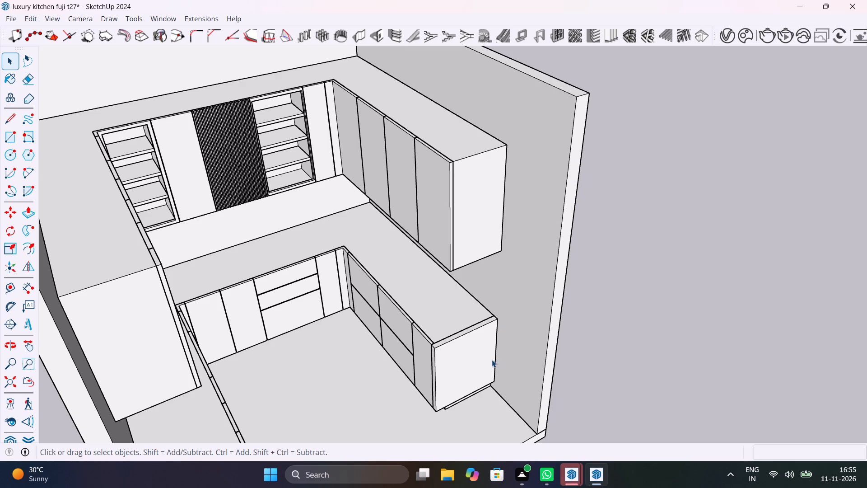
pyautogui.moveTo(485, 364); pyautogui.dragTo(531, 272, button='middle')
pyautogui.scroll(1, 498, 376)
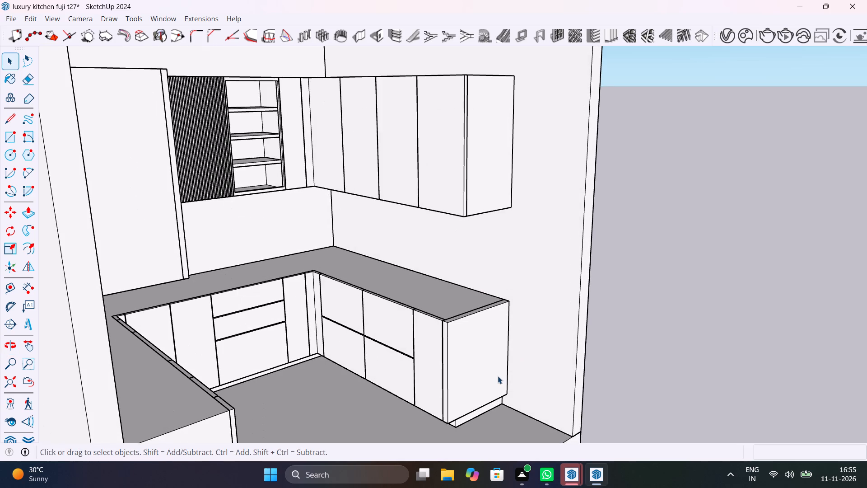
pyautogui.keyDown('shift'); pyautogui.moveTo(496, 377); pyautogui.dragTo(465, 279, button='middle'); pyautogui.keyUp('shift')
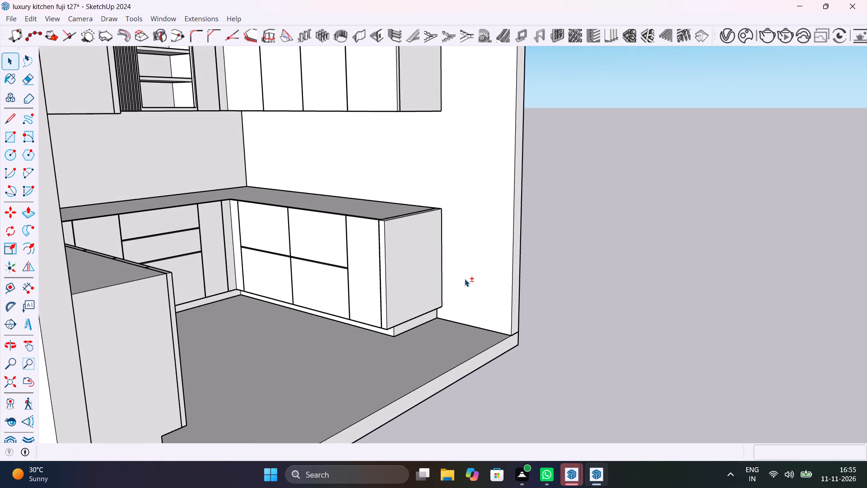
pyautogui.hotkey('ctrl', 's')
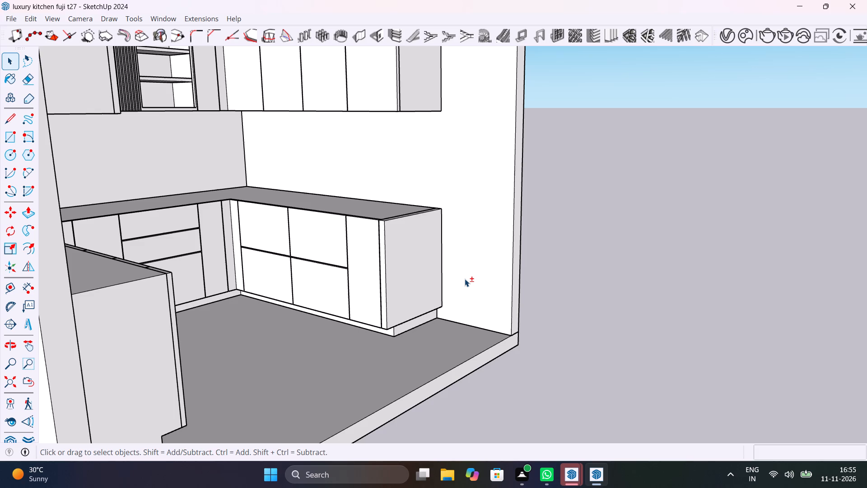
# Push the open-end side panel of the base cabinet run inward about 1 15/16", back to the cabinet carcass, and exit the group.
pyautogui.scroll(8, 421, 309)
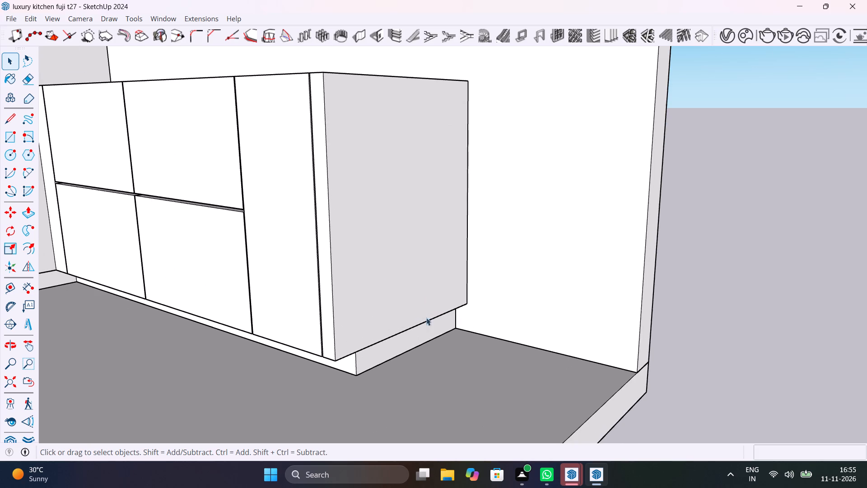
pyautogui.keyDown('shift'); pyautogui.moveTo(430, 324); pyautogui.dragTo(378, 320, button='middle'); pyautogui.keyUp('shift')
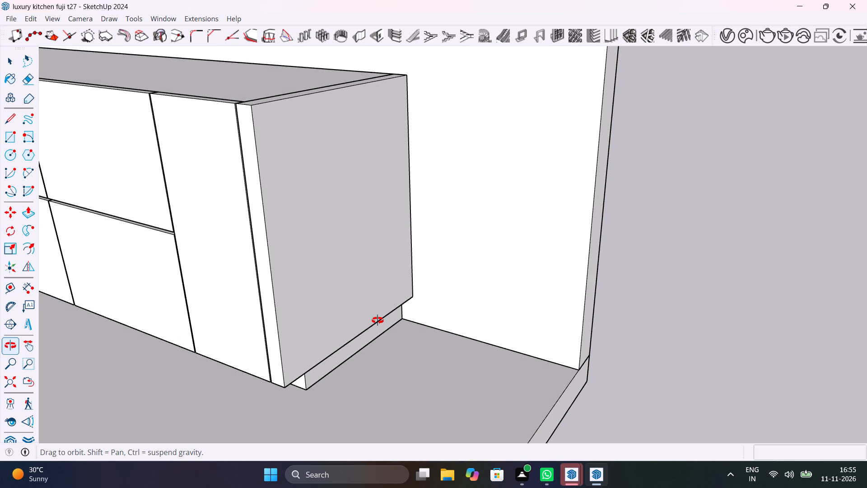
pyautogui.keyDown('shift'); pyautogui.moveTo(378, 320); pyautogui.dragTo(309, 268, button='middle'); pyautogui.keyUp('shift')
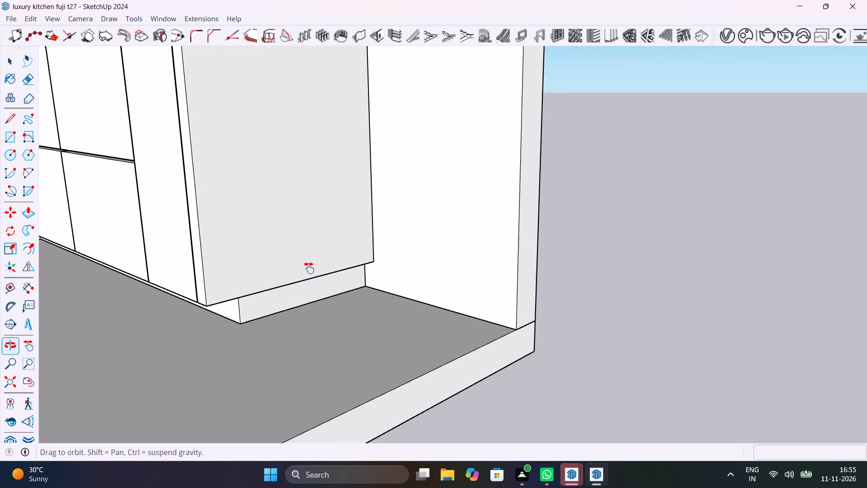
pyautogui.keyDown('shift'); pyautogui.moveTo(309, 268); pyautogui.dragTo(384, 285, button='middle'); pyautogui.keyUp('shift')
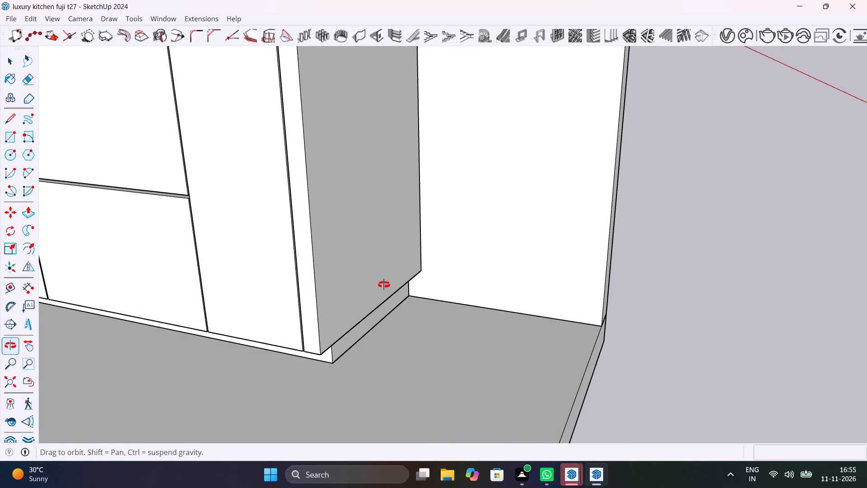
pyautogui.keyDown('shift'); pyautogui.moveTo(384, 285); pyautogui.dragTo(334, 267, button='middle'); pyautogui.keyUp('shift')
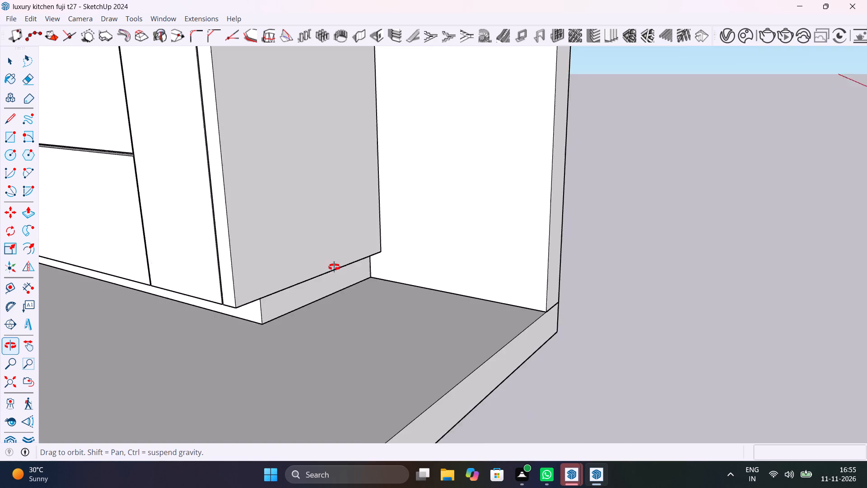
pyautogui.keyDown('shift'); pyautogui.moveTo(334, 267); pyautogui.dragTo(334, 267, button='middle'); pyautogui.keyUp('shift')
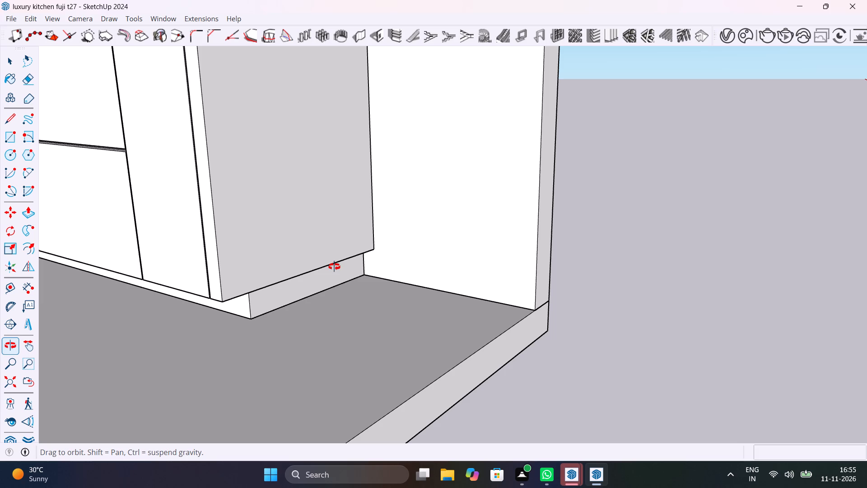
pyautogui.keyDown('shift'); pyautogui.moveTo(334, 267); pyautogui.dragTo(408, 334, button='middle'); pyautogui.keyUp('shift')
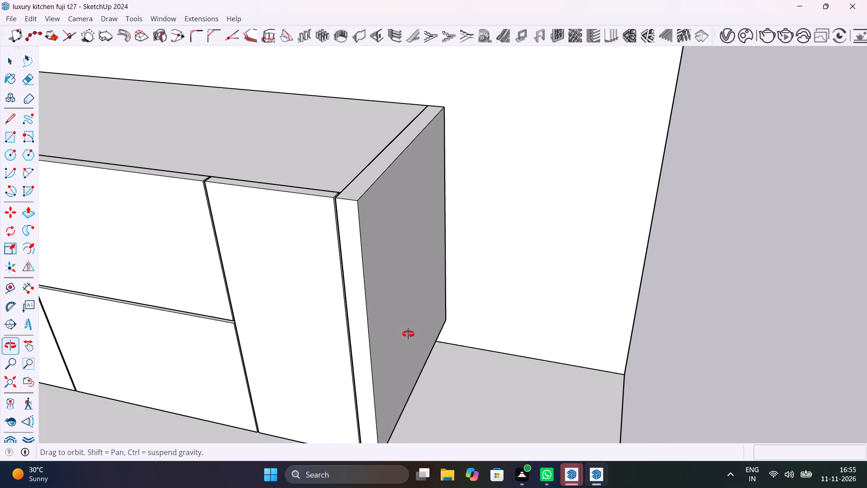
pyautogui.keyDown('shift'); pyautogui.moveTo(408, 334); pyautogui.dragTo(445, 333, button='middle'); pyautogui.keyUp('shift')
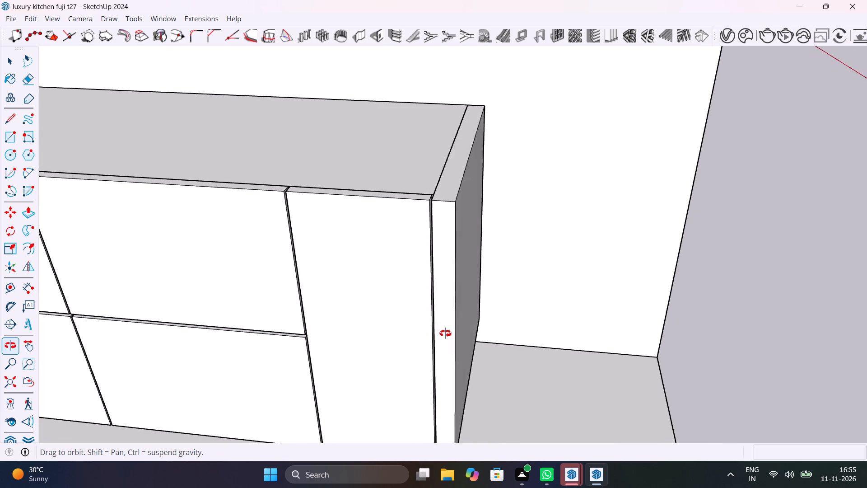
pyautogui.keyDown('shift'); pyautogui.moveTo(445, 333); pyautogui.dragTo(396, 343, button='middle'); pyautogui.keyUp('shift')
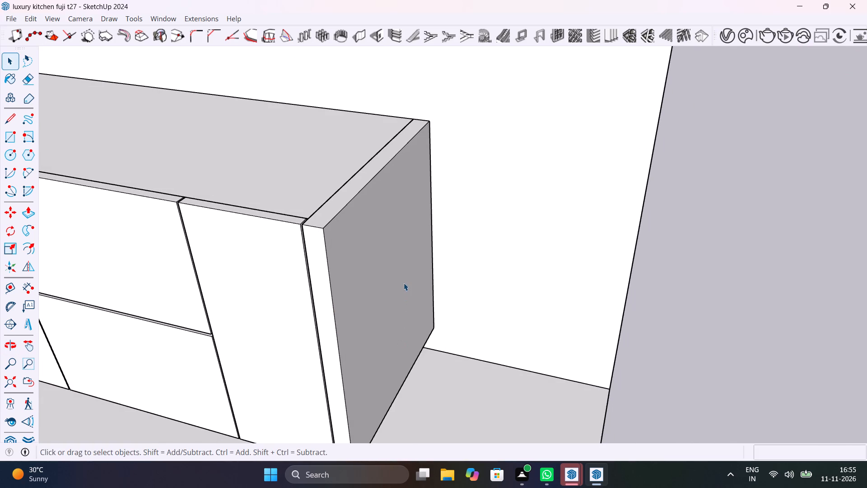
pyautogui.click(404, 283)
pyautogui.doubleClick(404, 283)
pyautogui.click(404, 282)
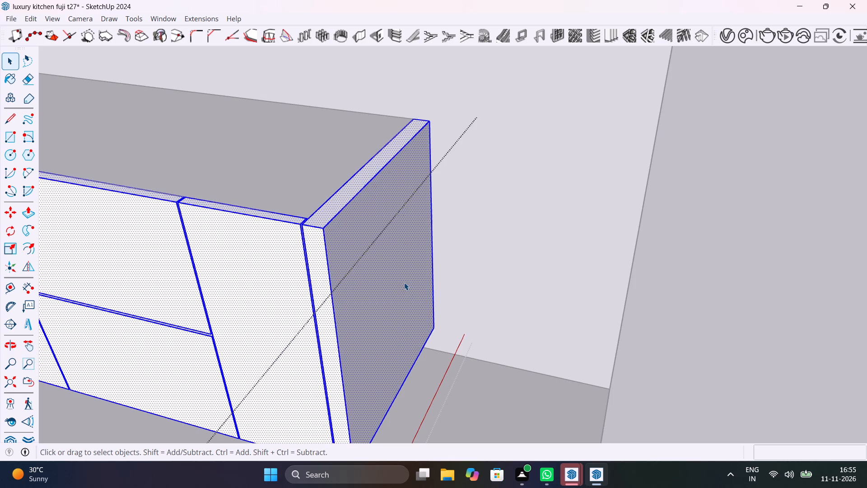
pyautogui.click(404, 282)
pyautogui.press('p')
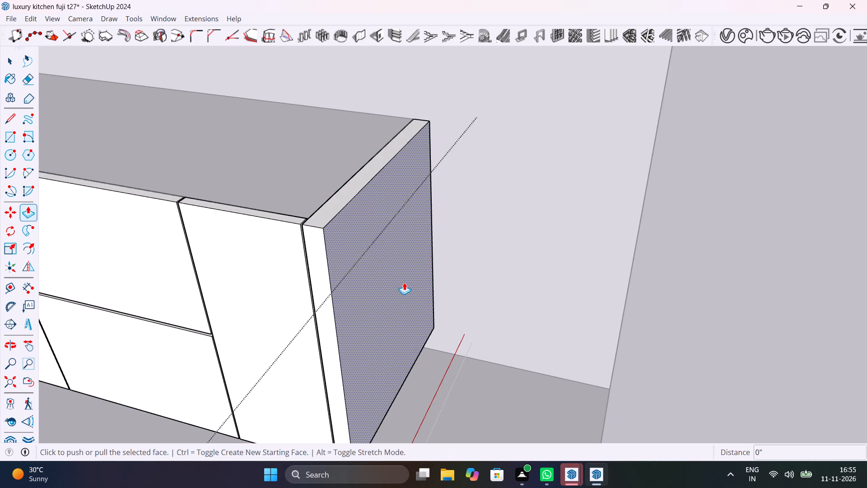
pyautogui.click(404, 282)
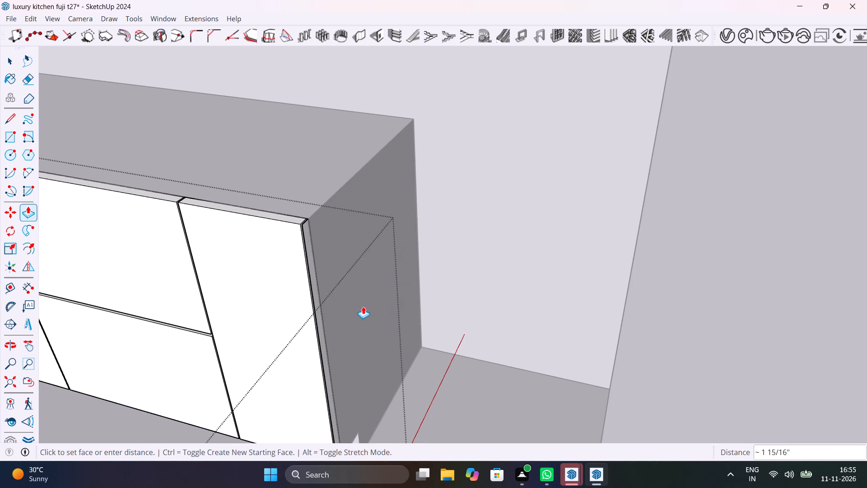
pyautogui.click(363, 306)
pyautogui.scroll(-6, 373, 309)
pyautogui.press('space')
pyautogui.click(605, 286)
# Inside the base cabinet front group, delete the leftover vertical edge and short top edge beside the end door.
pyautogui.scroll(3, 353, 277)
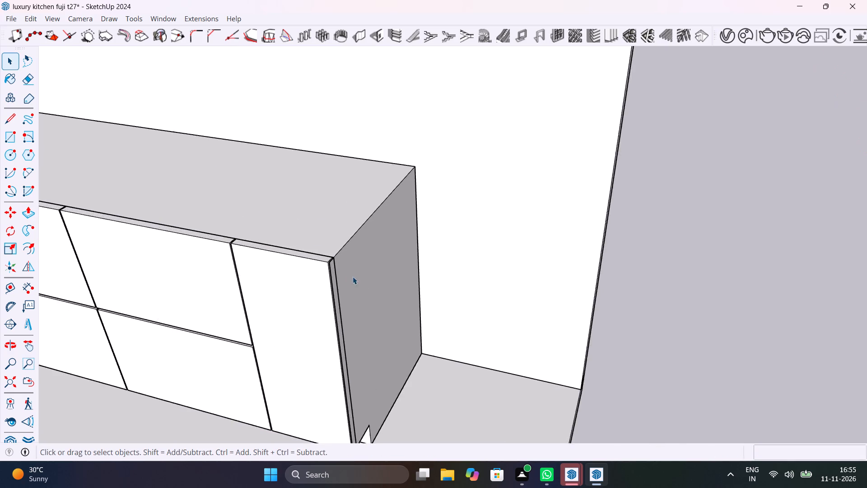
pyautogui.scroll(16, 353, 277)
pyautogui.moveTo(319, 267); pyautogui.dragTo(404, 333, button='middle')
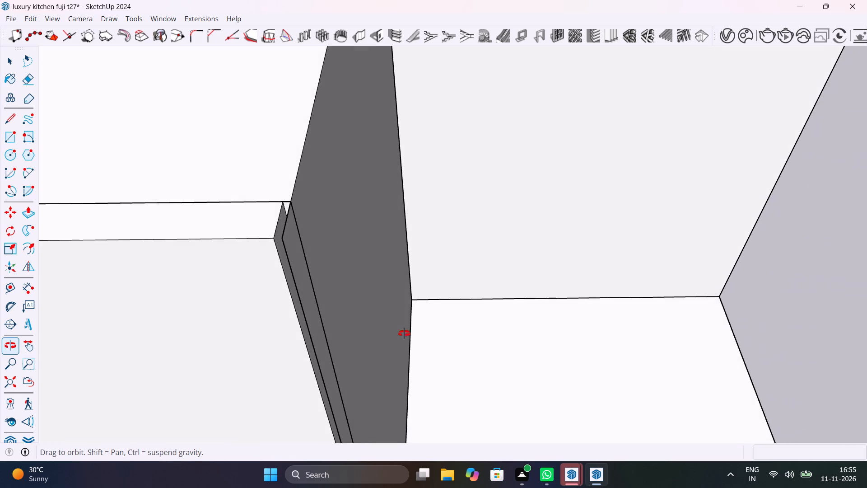
pyautogui.moveTo(404, 333); pyautogui.dragTo(471, 383, button='middle')
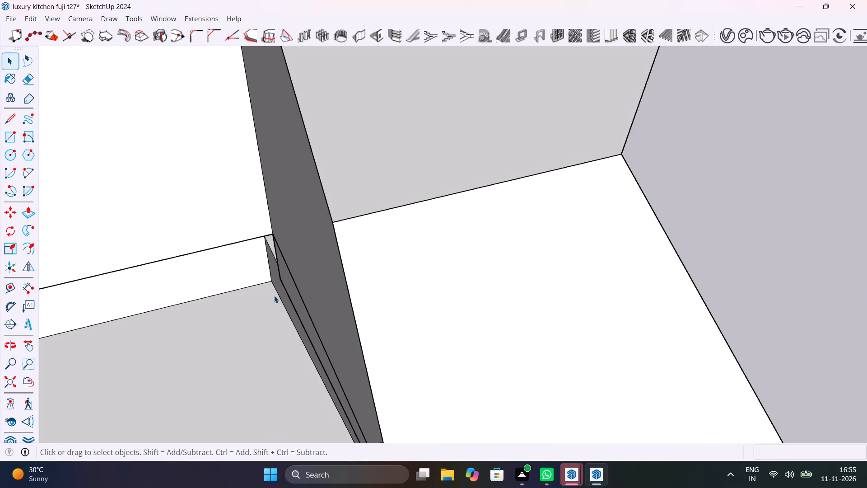
pyautogui.click(285, 286)
pyautogui.tripleClick(287, 286)
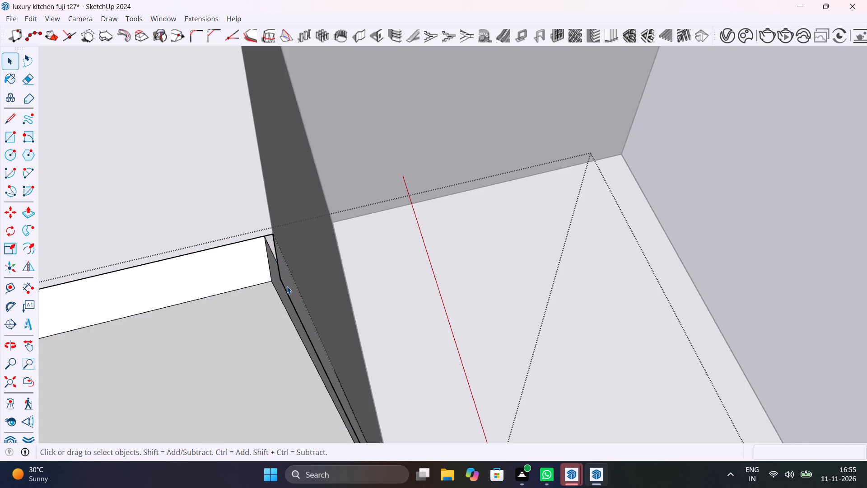
pyautogui.click(287, 286)
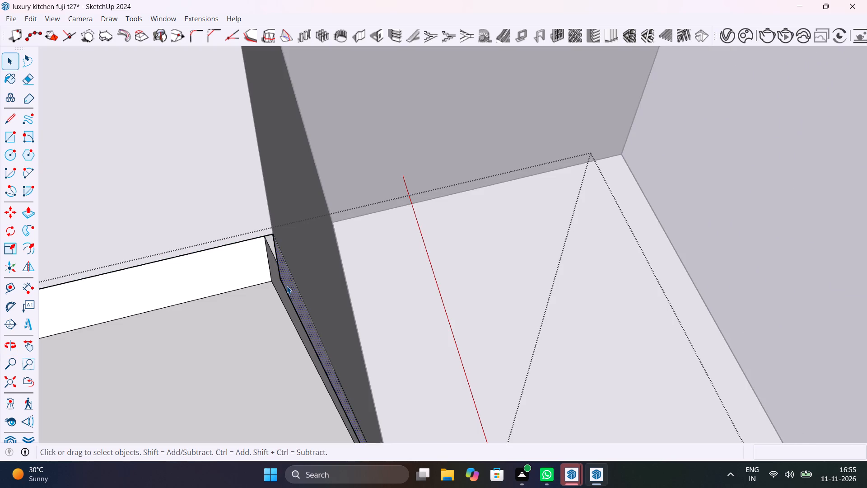
pyautogui.click(287, 290)
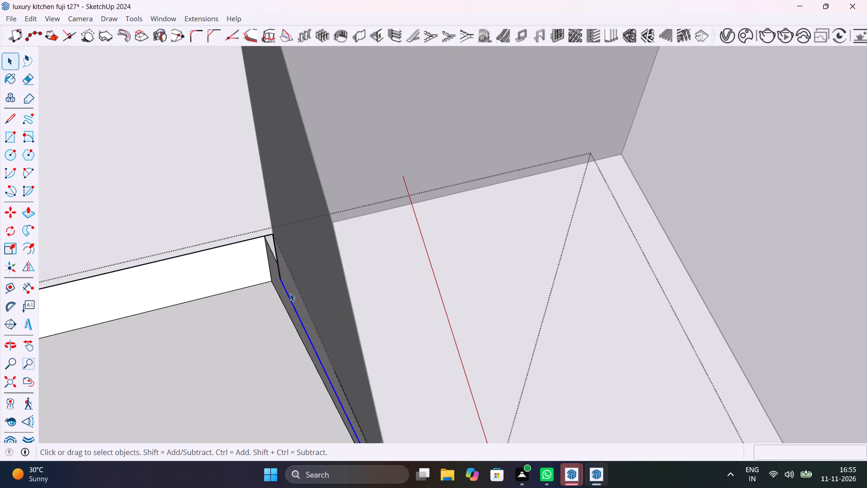
pyautogui.press('Delete')
pyautogui.click(278, 263)
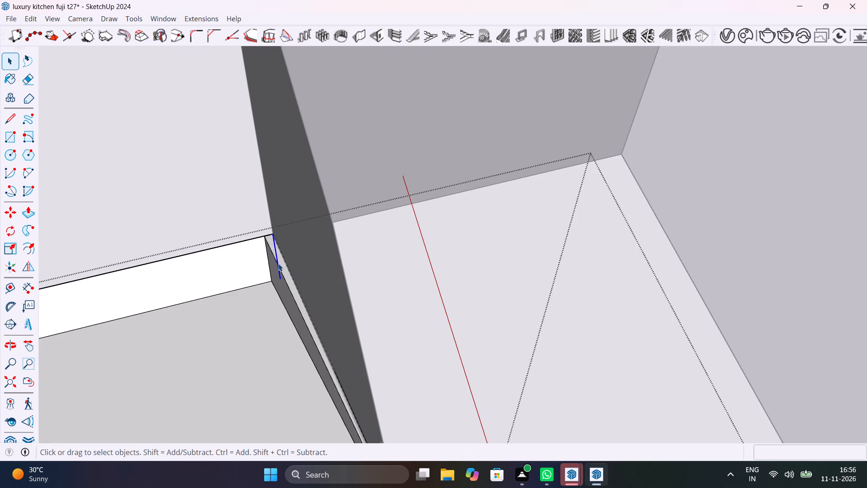
pyautogui.press('Delete')
# Delete the two leftover short edges at the bottom of the end door, beside the toe-kick notch.
pyautogui.moveTo(322, 295); pyautogui.dragTo(214, 133, button='middle')
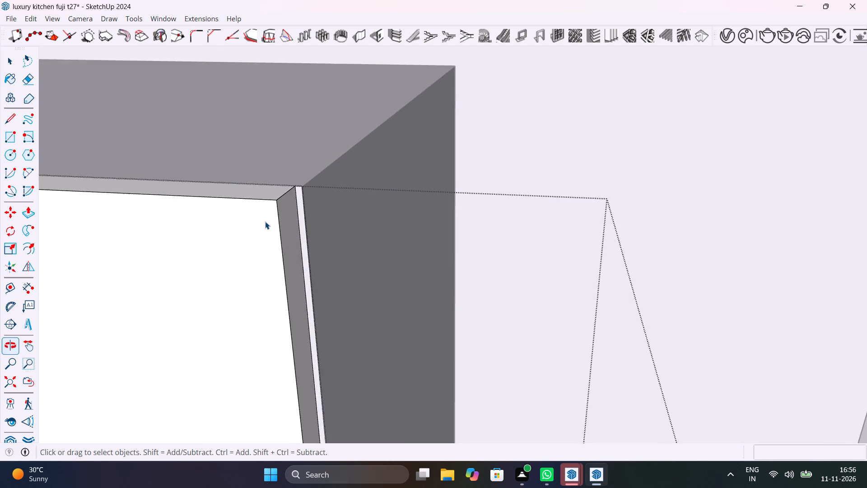
pyautogui.scroll(-20, 265, 221)
pyautogui.scroll(10, 301, 403)
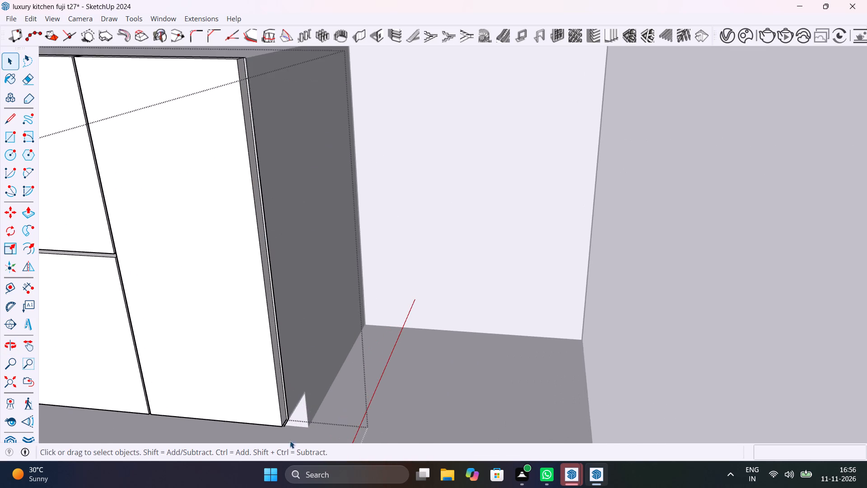
pyautogui.scroll(16, 290, 441)
pyautogui.click(304, 414)
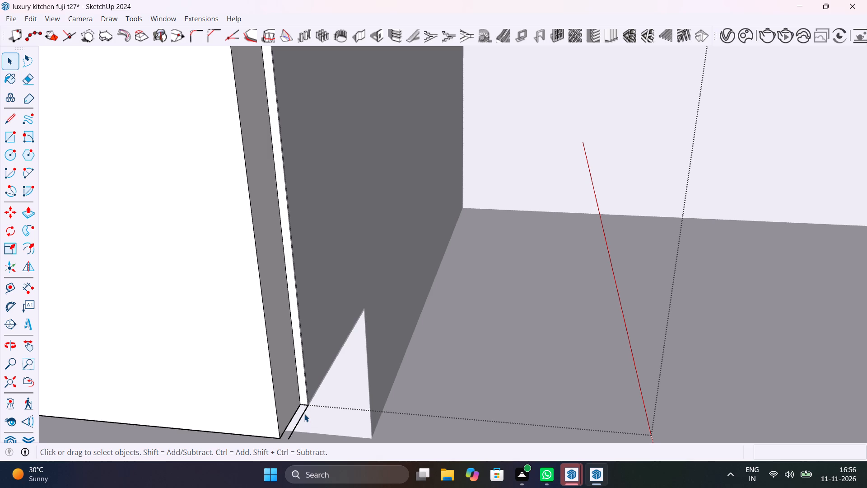
pyautogui.press('Delete')
pyautogui.click(302, 405)
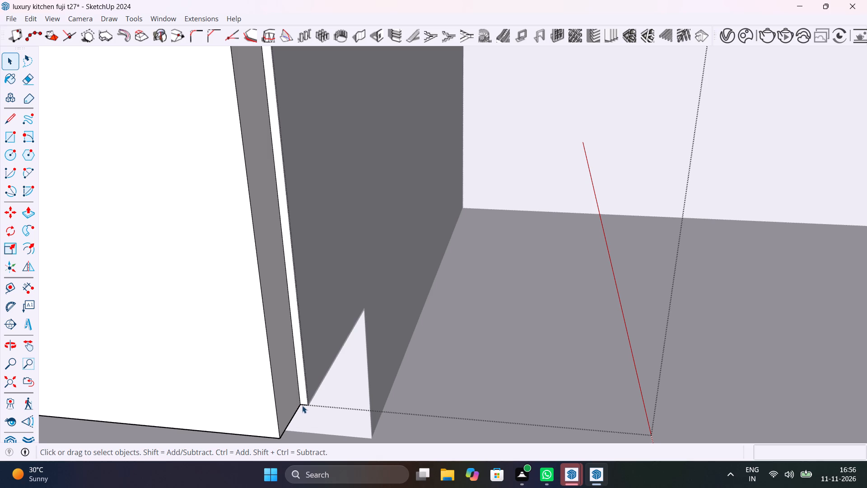
pyautogui.click(303, 404)
pyautogui.click(304, 405)
pyautogui.scroll(2, 304, 405)
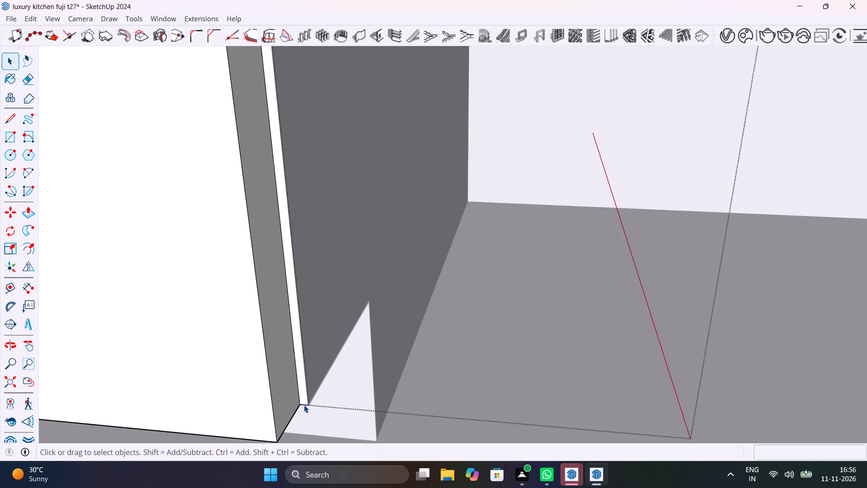
pyautogui.scroll(9, 304, 405)
pyautogui.press('Delete')
# Exit the base cabinet front group and save the model.
pyautogui.scroll(-8, 304, 405)
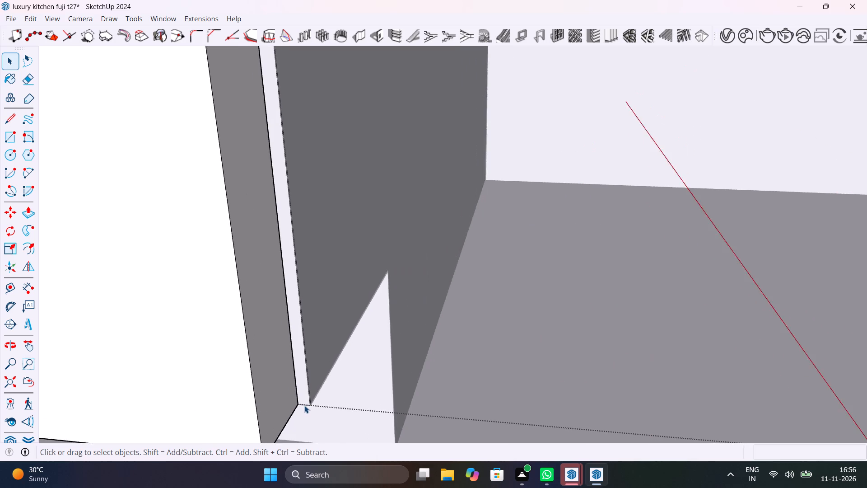
pyautogui.scroll(-20, 304, 405)
pyautogui.scroll(-11, 304, 405)
pyautogui.scroll(-8, 484, 345)
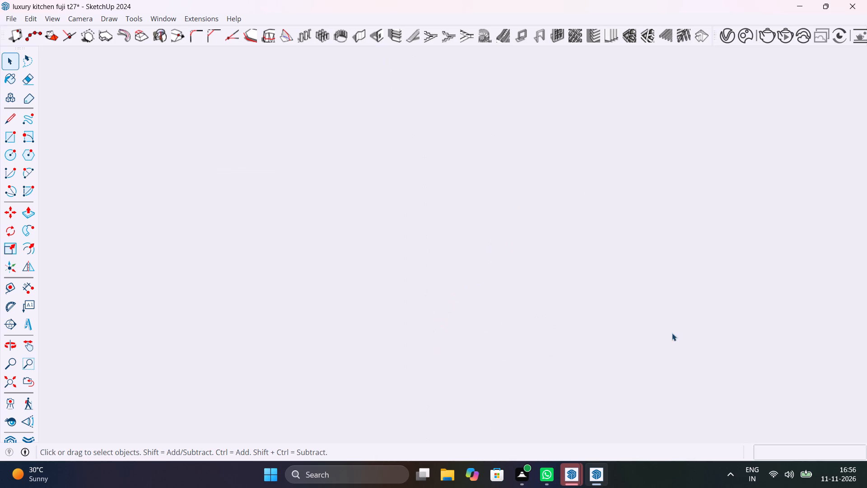
pyautogui.click(9, 387)
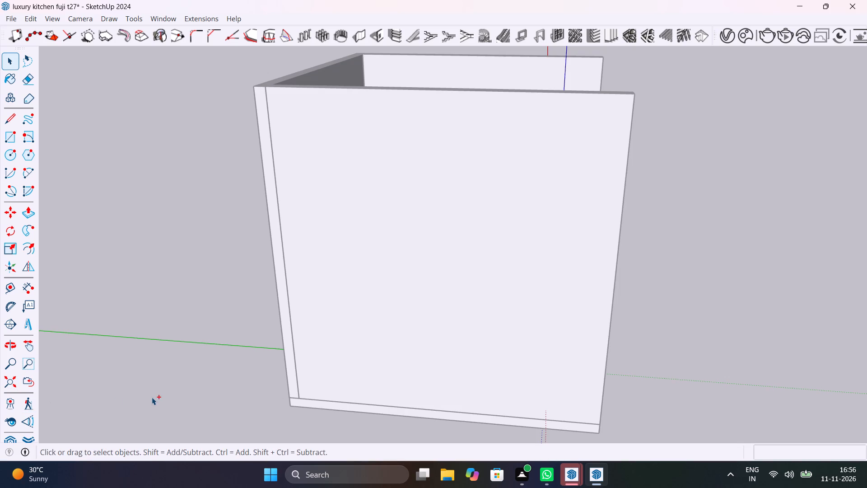
pyautogui.hotkey('ctrl', 's')
pyautogui.moveTo(534, 365); pyautogui.dragTo(304, 395, button='middle')
pyautogui.click(719, 321)
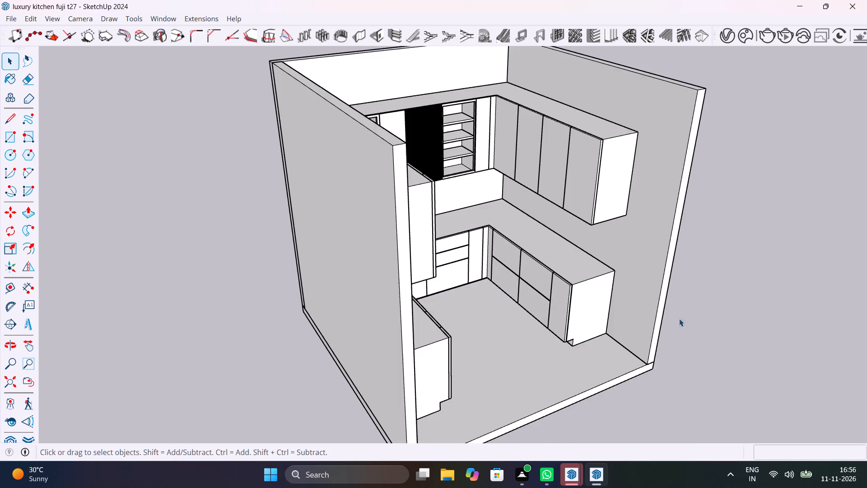
pyautogui.scroll(11, 590, 331)
pyautogui.keyDown('shift'); pyautogui.moveTo(590, 361); pyautogui.dragTo(539, 338, button='middle'); pyautogui.keyUp('shift')
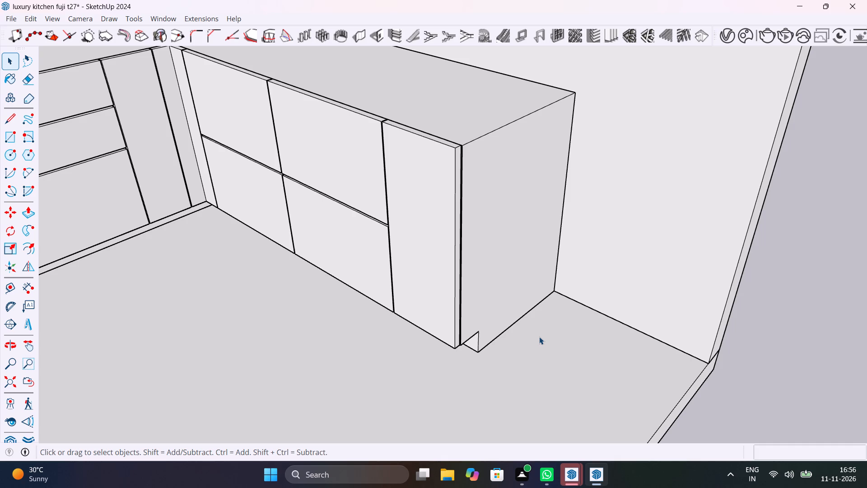
pyautogui.hotkey('ctrl', 's')
pyautogui.scroll(4, 545, 308)
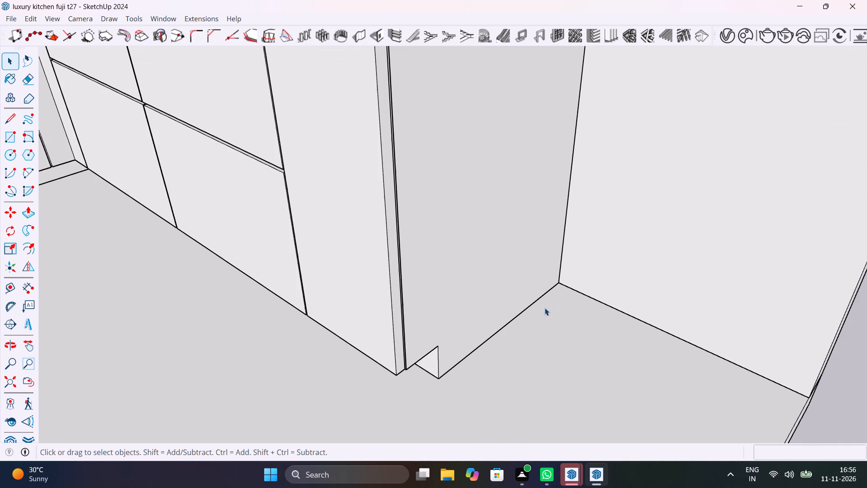
# Draw a rectangle about 1' 8" deep on the floor, from the base cabinet's toe-kick corner to the wall beside its end panel.
pyautogui.moveTo(506, 346); pyautogui.dragTo(502, 247, button='middle')
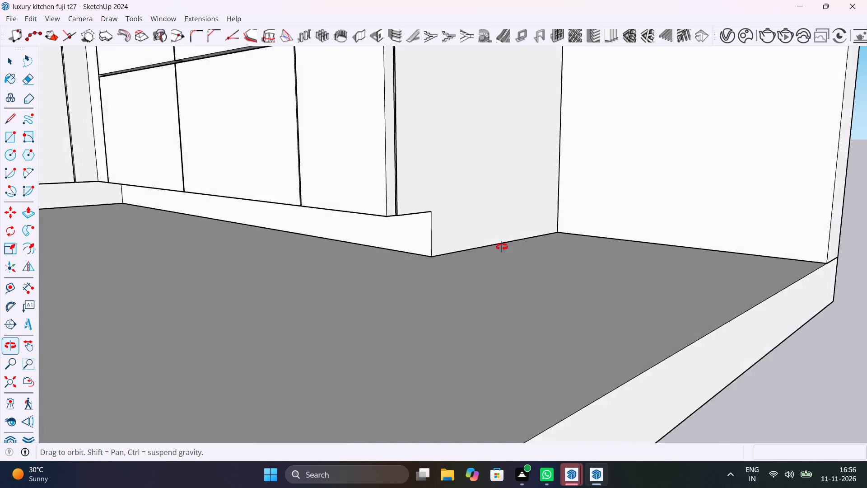
pyautogui.moveTo(502, 247); pyautogui.dragTo(506, 262, button='middle')
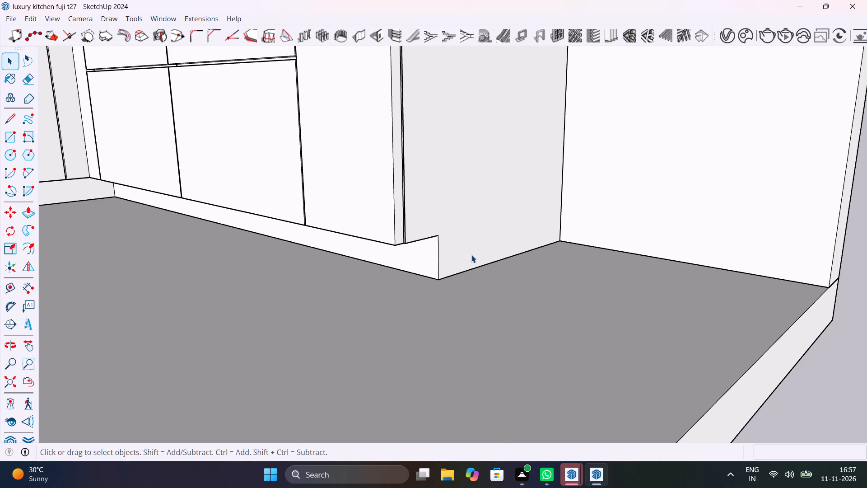
pyautogui.moveTo(500, 286); pyautogui.dragTo(528, 334, button='middle')
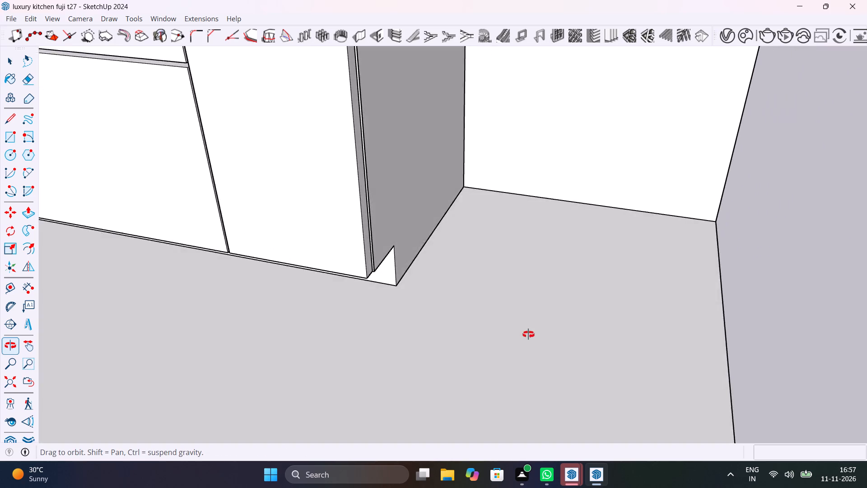
pyautogui.moveTo(528, 334); pyautogui.dragTo(441, 363, button='middle')
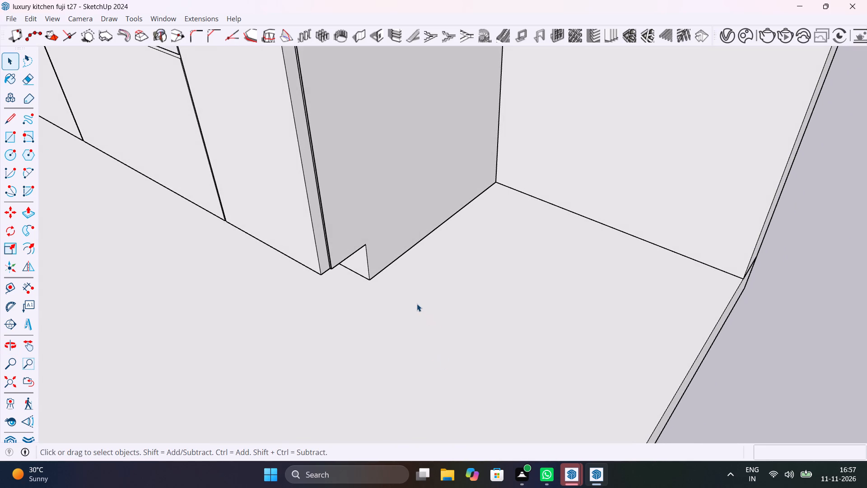
pyautogui.press('r')
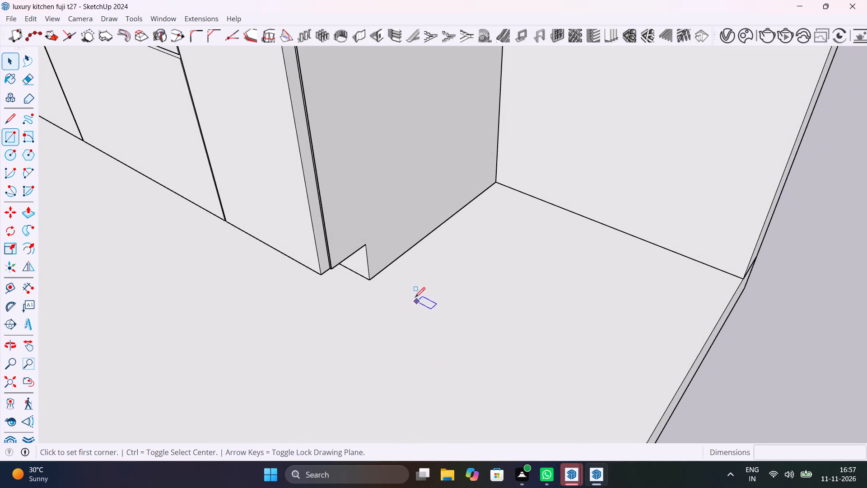
pyautogui.moveTo(374, 280); pyautogui.dragTo(426, 263)
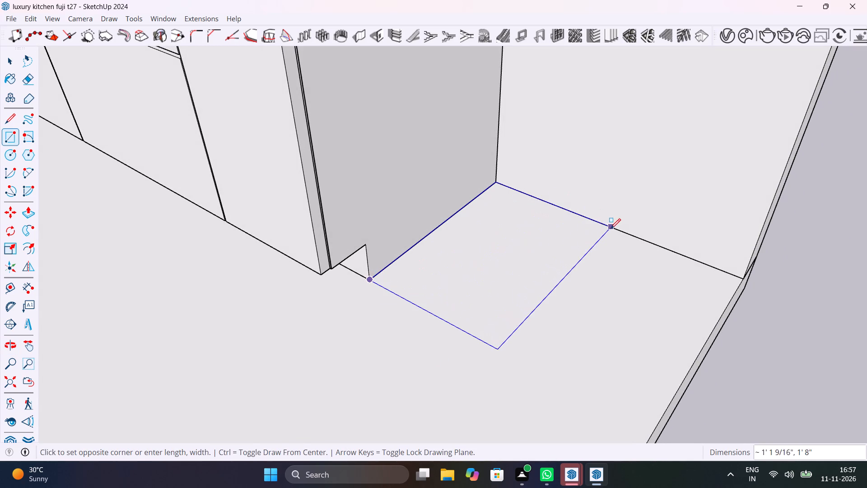
pyautogui.click(625, 232)
pyautogui.press('space')
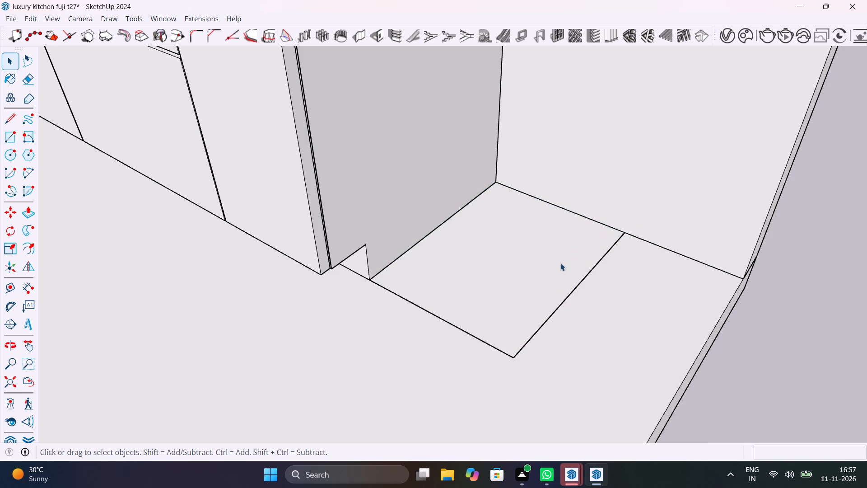
# Push/Pull the floor rectangle up 1" into a thin slab.
pyautogui.click(560, 263)
pyautogui.press('p')
pyautogui.click(560, 263)
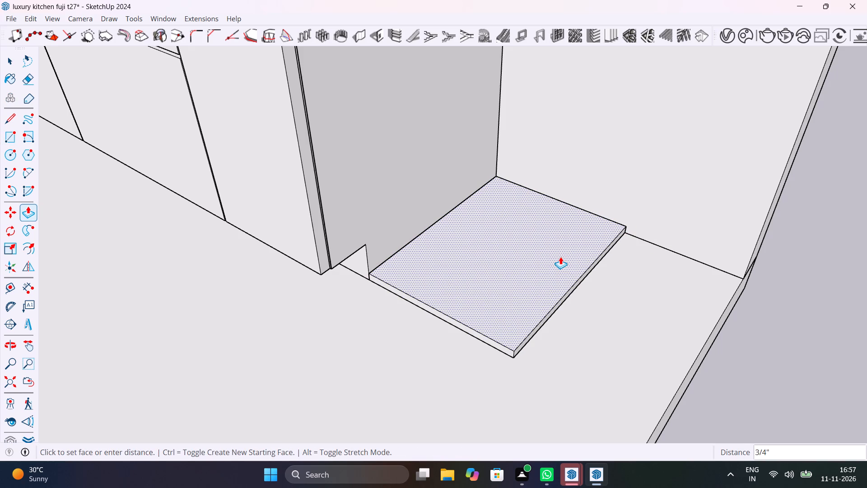
pyautogui.write('1"')
pyautogui.press('Return')
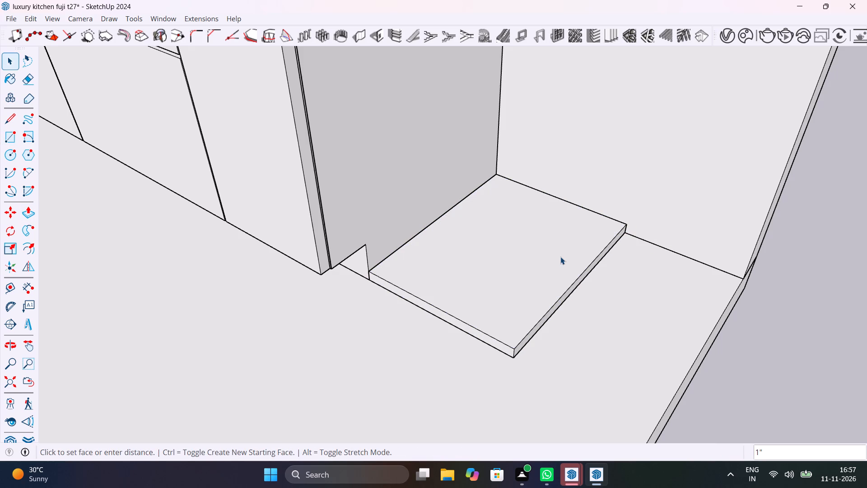
pyautogui.press('space')
# Select the whole slab beside the base cabinet's end and make it a group.
pyautogui.tripleClick(560, 257)
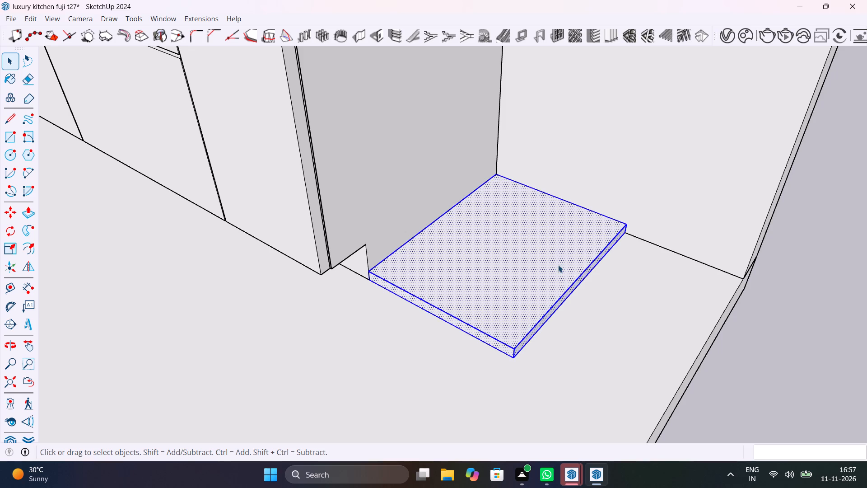
pyautogui.rightClick(558, 264)
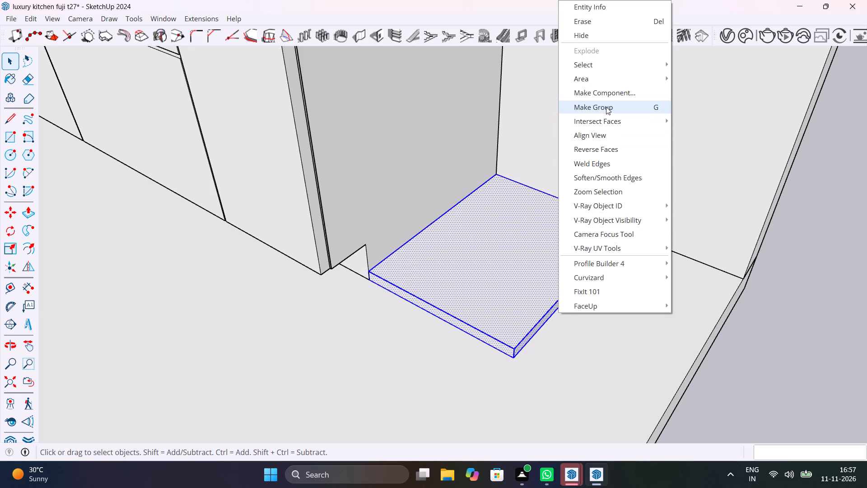
pyautogui.click(606, 107)
pyautogui.click(775, 304)
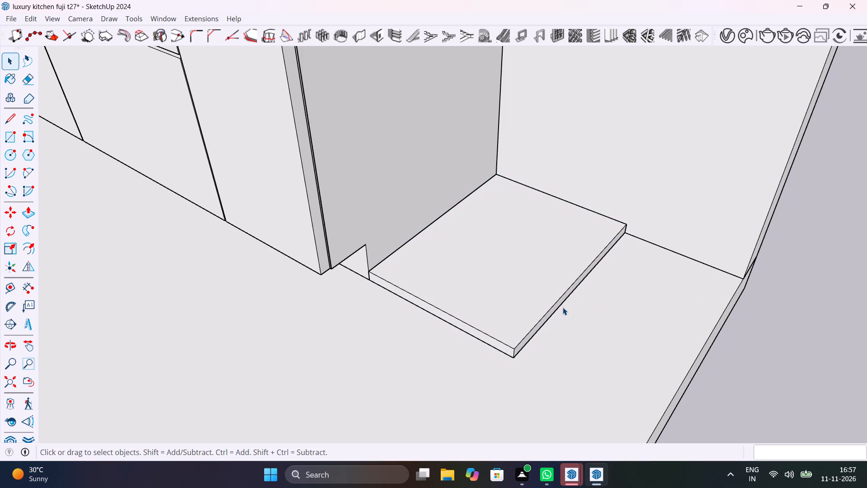
# Open the slab group beside the cabinet end for editing.
pyautogui.moveTo(555, 333); pyautogui.dragTo(448, 307, button='middle')
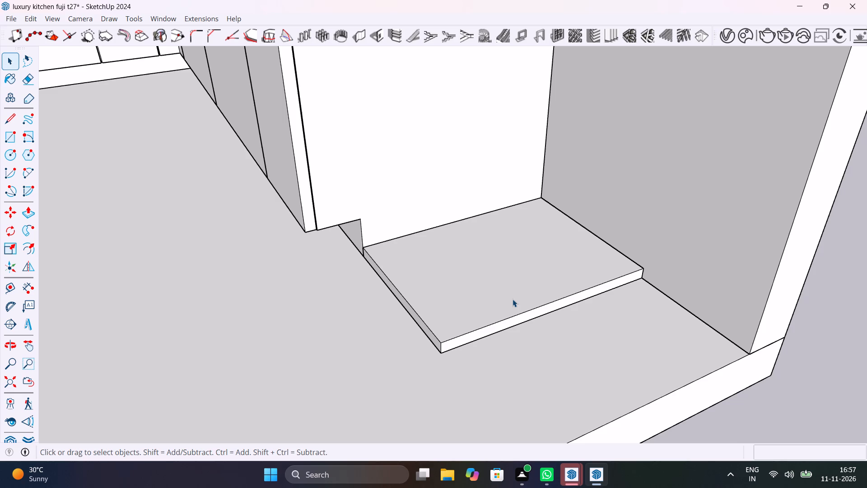
pyautogui.doubleClick(513, 299)
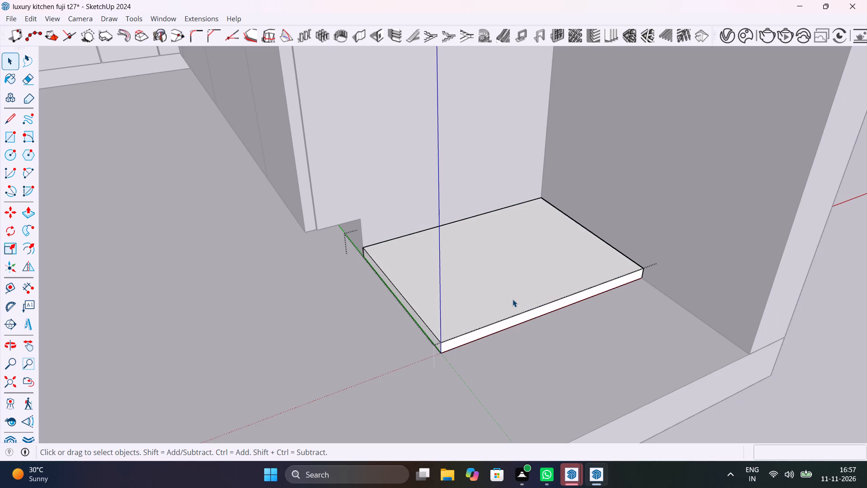
pyautogui.moveTo(519, 345); pyautogui.dragTo(457, 333, button='middle')
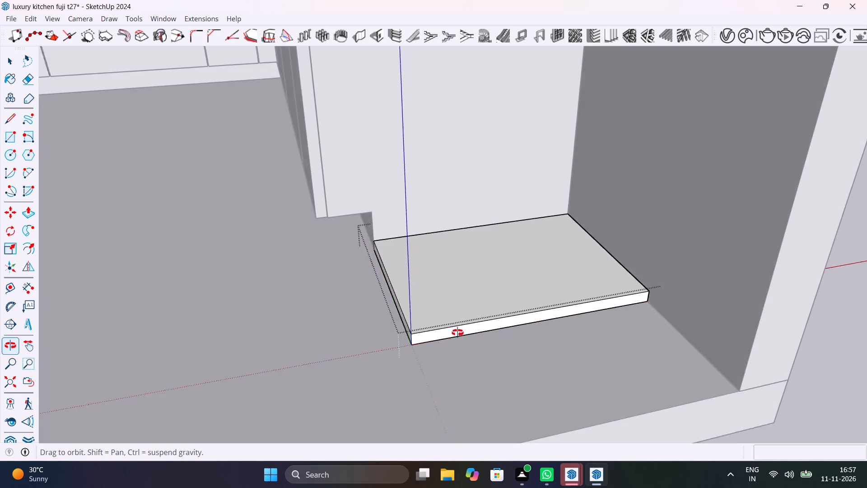
pyautogui.moveTo(457, 333); pyautogui.dragTo(451, 341, button='middle')
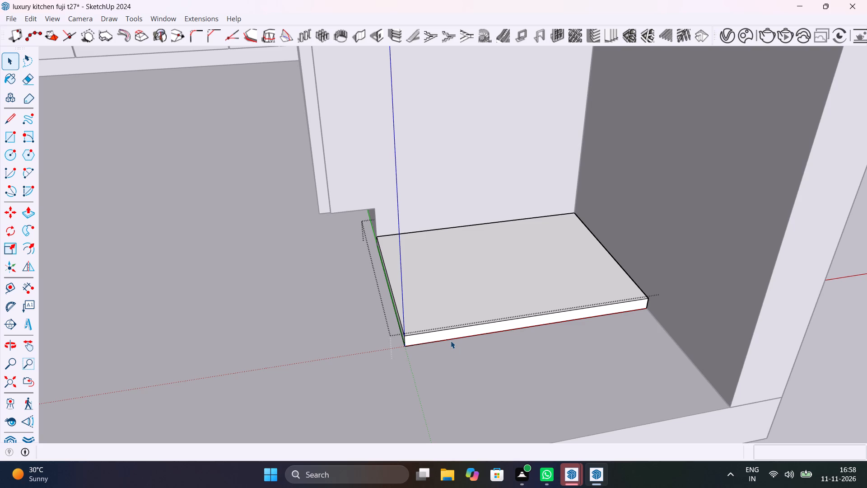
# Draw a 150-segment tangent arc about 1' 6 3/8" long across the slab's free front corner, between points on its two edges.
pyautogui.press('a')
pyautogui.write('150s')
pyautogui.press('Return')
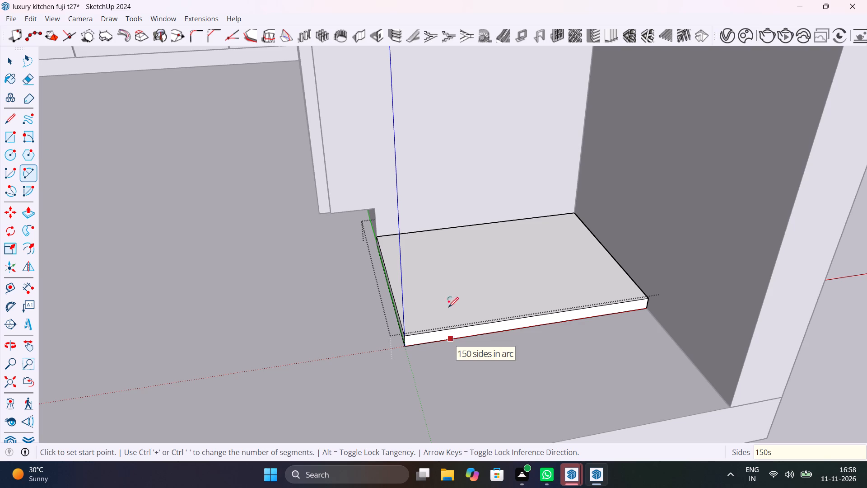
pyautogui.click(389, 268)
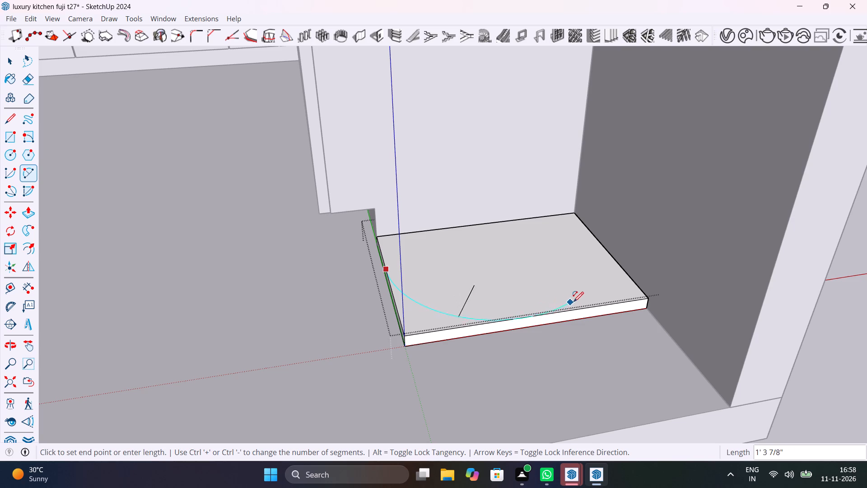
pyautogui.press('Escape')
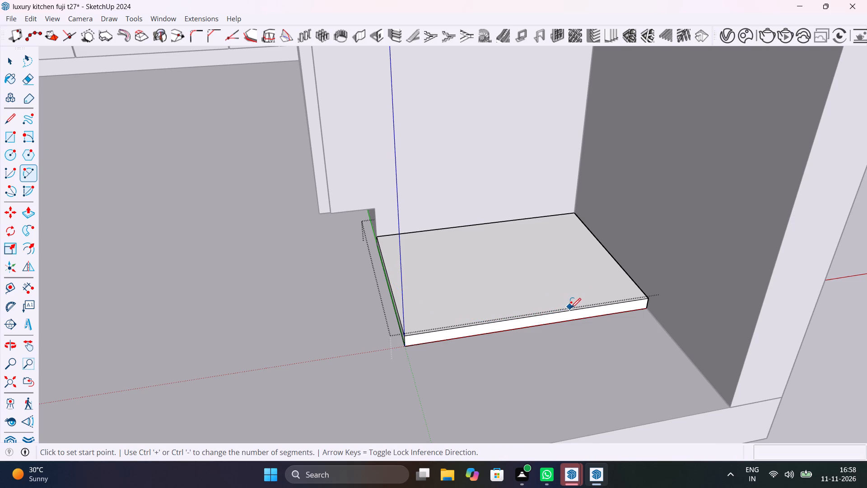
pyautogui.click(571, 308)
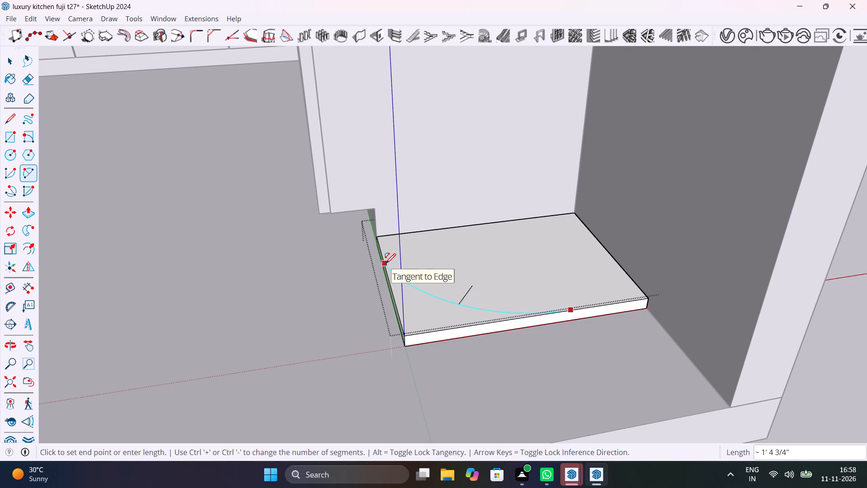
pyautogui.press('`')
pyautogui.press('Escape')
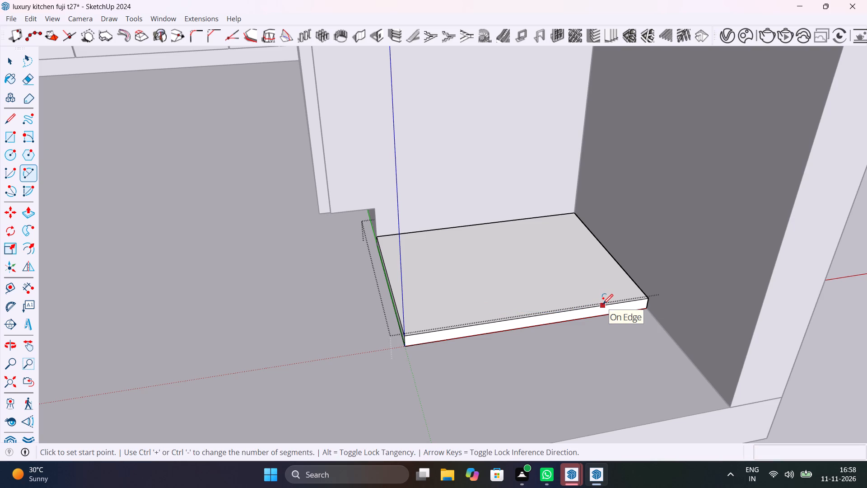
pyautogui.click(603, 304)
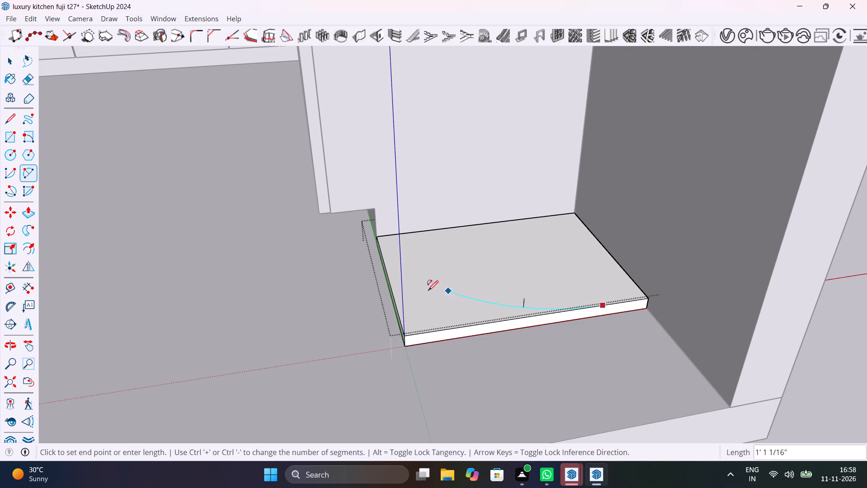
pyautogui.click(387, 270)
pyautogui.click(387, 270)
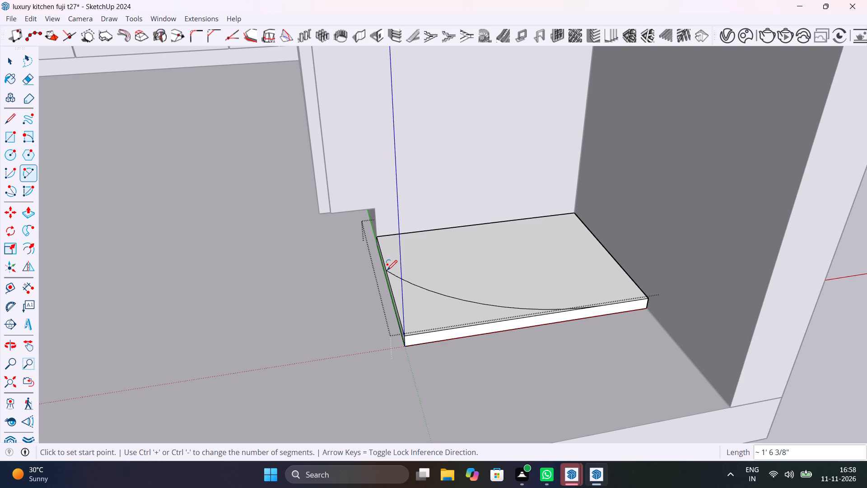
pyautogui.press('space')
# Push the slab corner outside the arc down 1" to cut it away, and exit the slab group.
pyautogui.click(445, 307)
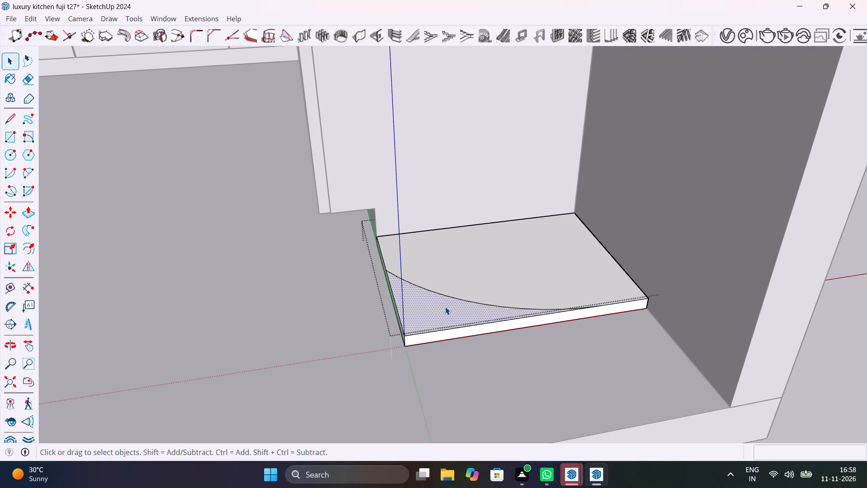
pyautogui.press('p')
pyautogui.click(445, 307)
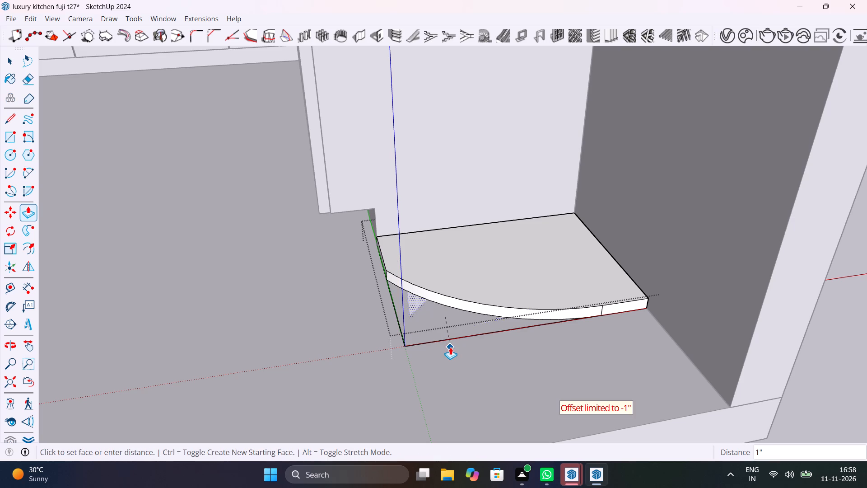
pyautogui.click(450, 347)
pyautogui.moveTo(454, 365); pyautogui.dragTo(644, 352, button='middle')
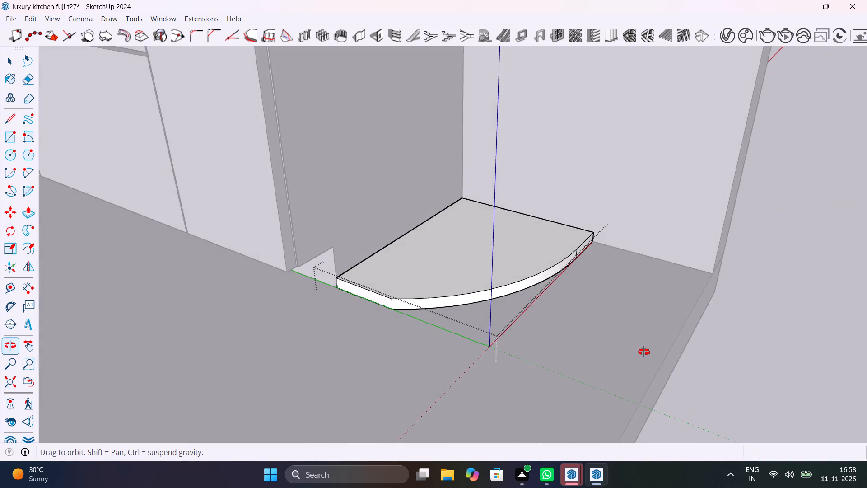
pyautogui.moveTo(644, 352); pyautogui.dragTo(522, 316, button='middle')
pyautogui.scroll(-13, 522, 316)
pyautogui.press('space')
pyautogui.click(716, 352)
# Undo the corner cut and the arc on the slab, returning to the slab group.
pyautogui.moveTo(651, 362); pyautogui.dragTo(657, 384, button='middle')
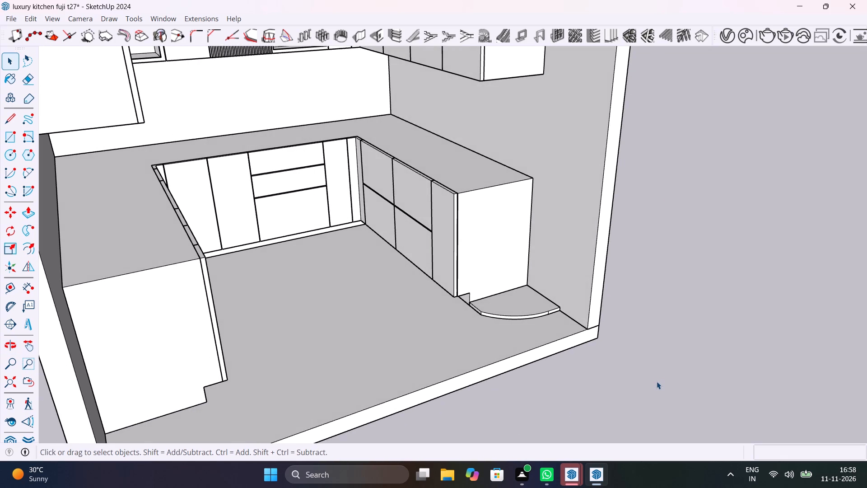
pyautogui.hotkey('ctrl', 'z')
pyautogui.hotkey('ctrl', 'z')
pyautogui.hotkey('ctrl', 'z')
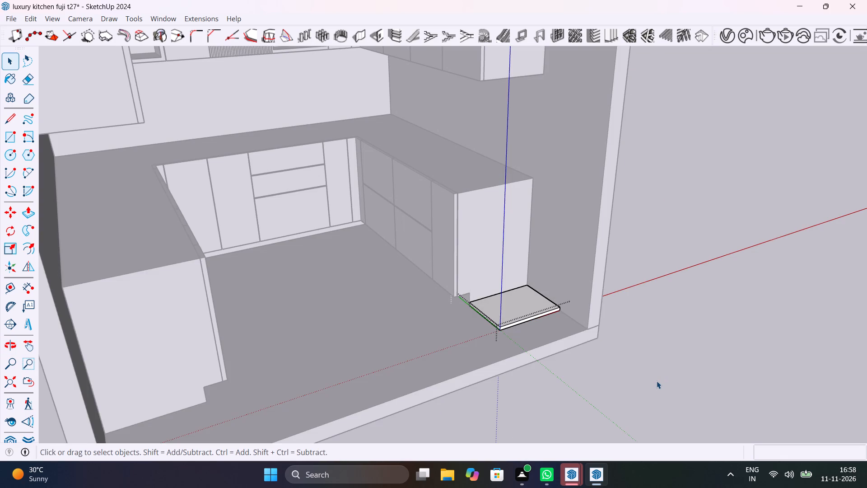
# Draw a 150-segment tangent arc about 2' 1 1/16" long across the slab top, from the wall-side front corner to the toe-kick corner.
pyautogui.scroll(10, 504, 320)
pyautogui.keyDown('shift'); pyautogui.moveTo(536, 332); pyautogui.dragTo(499, 366, button='middle'); pyautogui.keyUp('shift')
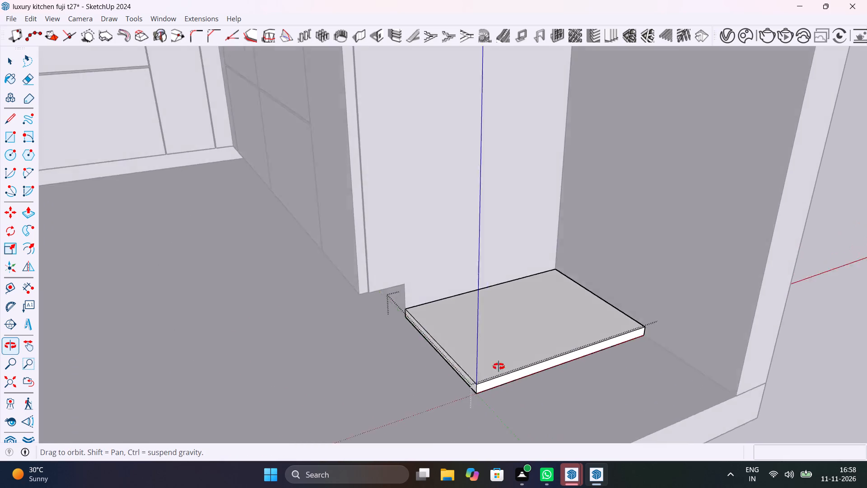
pyautogui.keyDown('shift'); pyautogui.moveTo(499, 366); pyautogui.dragTo(438, 346, button='middle'); pyautogui.keyUp('shift')
pyautogui.press('a')
pyautogui.write('150')
pyautogui.press('s')
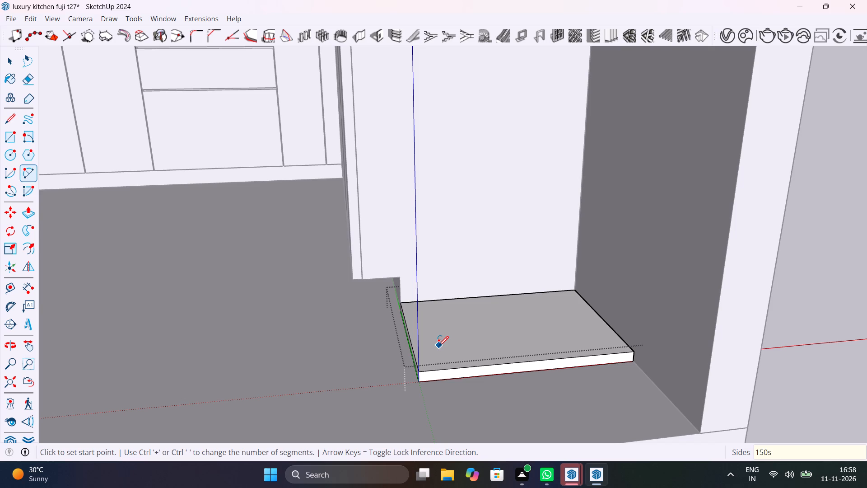
pyautogui.press('Return')
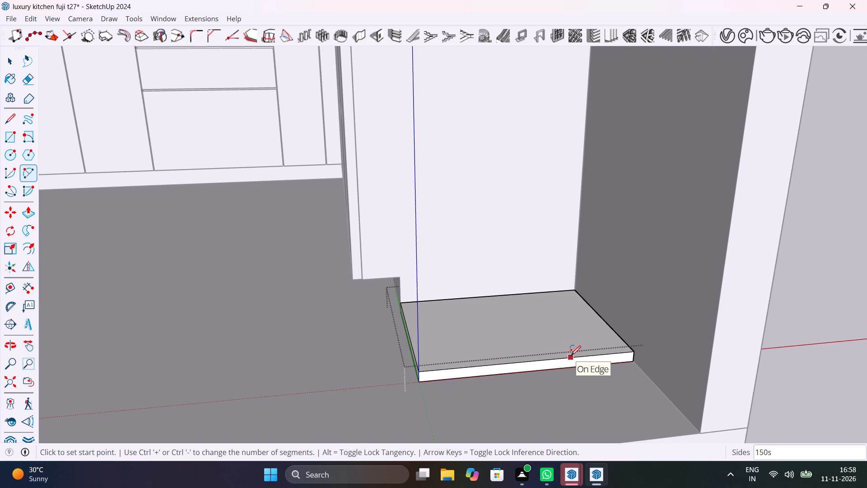
pyautogui.click(628, 352)
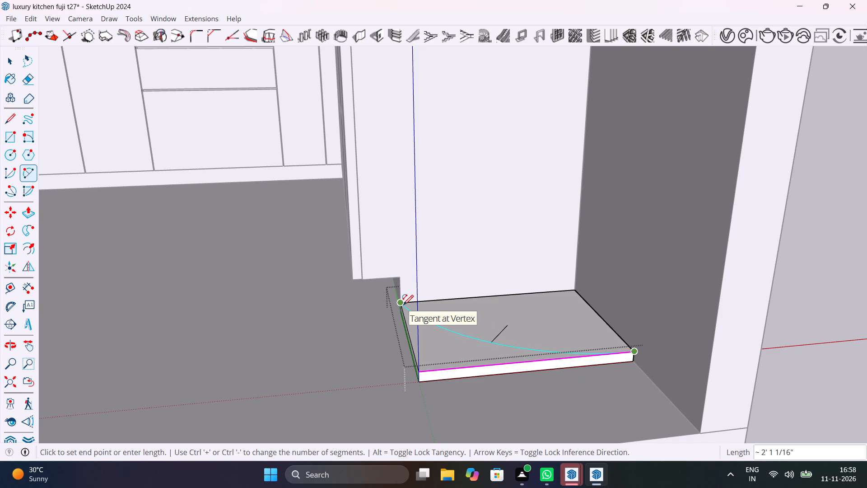
pyautogui.click(403, 305)
pyautogui.click(403, 305)
pyautogui.press('space')
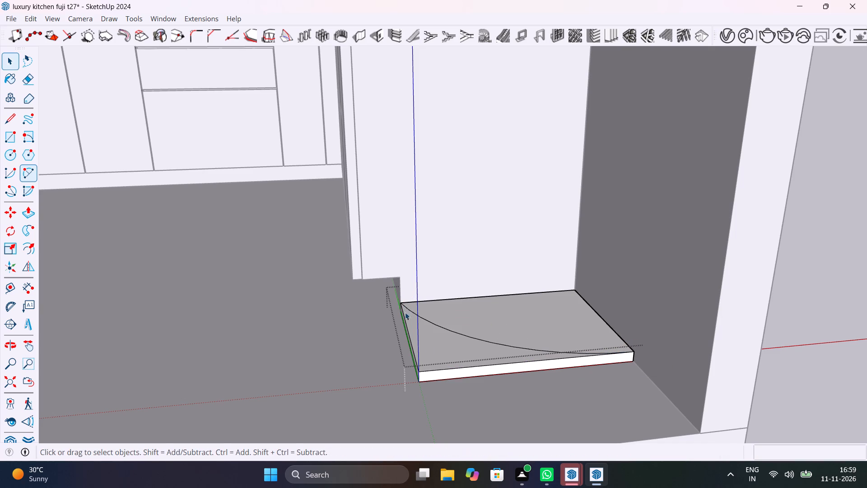
# Push the slab corner outside the arc down 1" to cut it away, and exit the slab group.
pyautogui.click(447, 355)
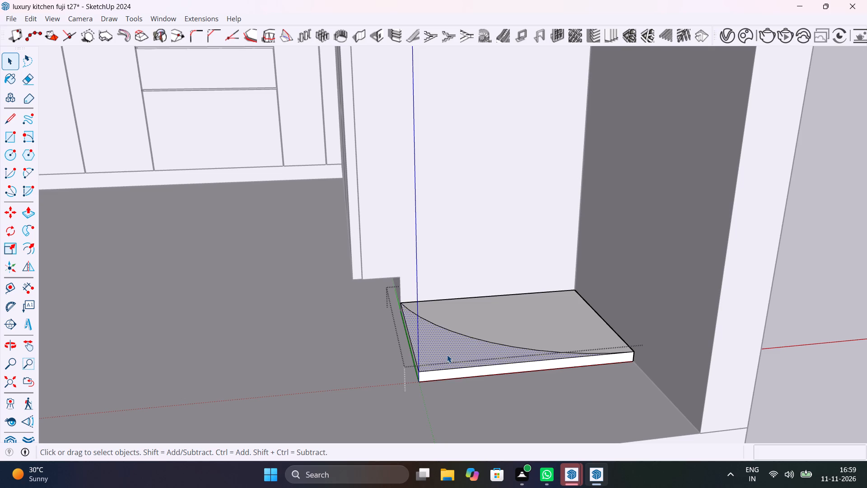
pyautogui.press('p')
pyautogui.click(447, 355)
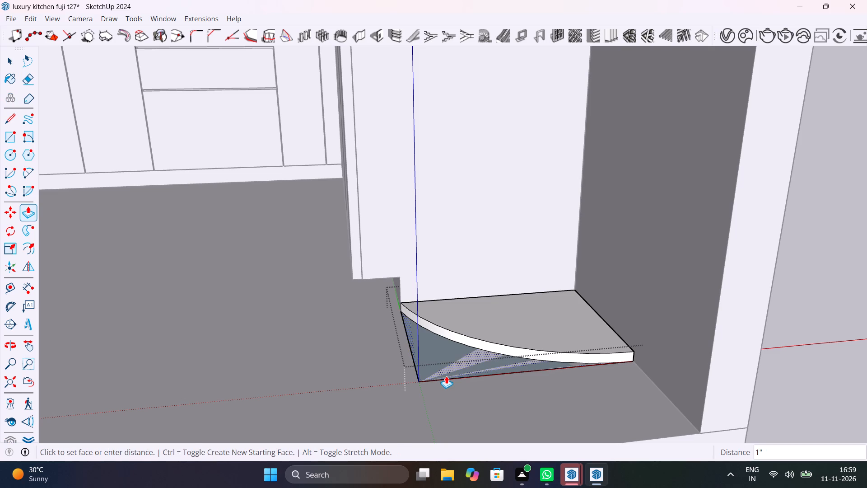
pyautogui.click(446, 376)
pyautogui.moveTo(456, 403); pyautogui.dragTo(684, 391, button='middle')
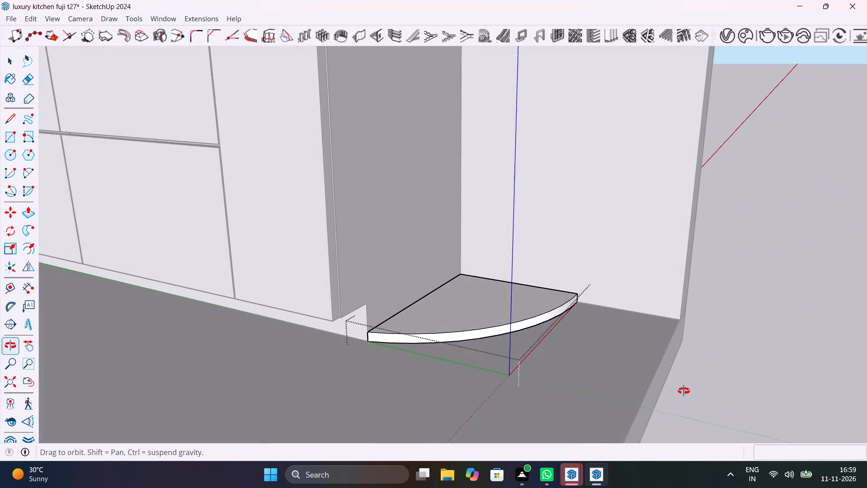
pyautogui.moveTo(684, 391); pyautogui.dragTo(676, 375, button='middle')
pyautogui.press('space')
pyautogui.click(753, 344)
pyautogui.scroll(-6, 537, 336)
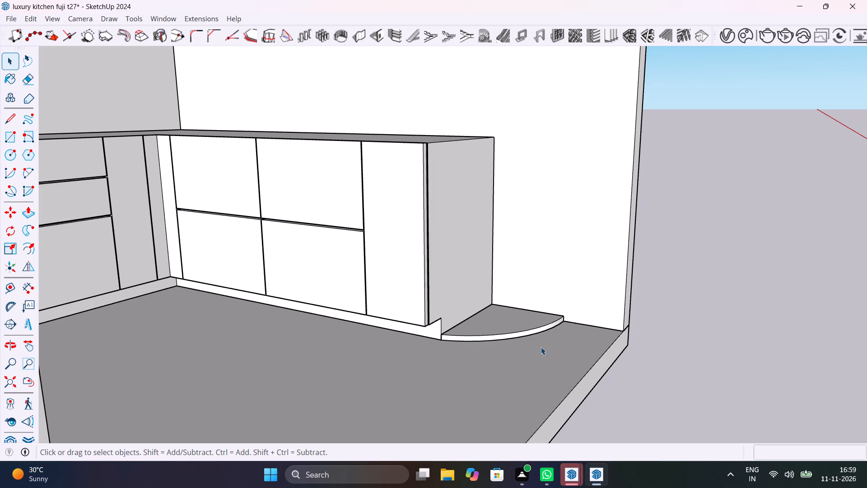
# Copy the curved slab 4" straight up, so its underside sits level with the top of the toe kick.
pyautogui.click(520, 325)
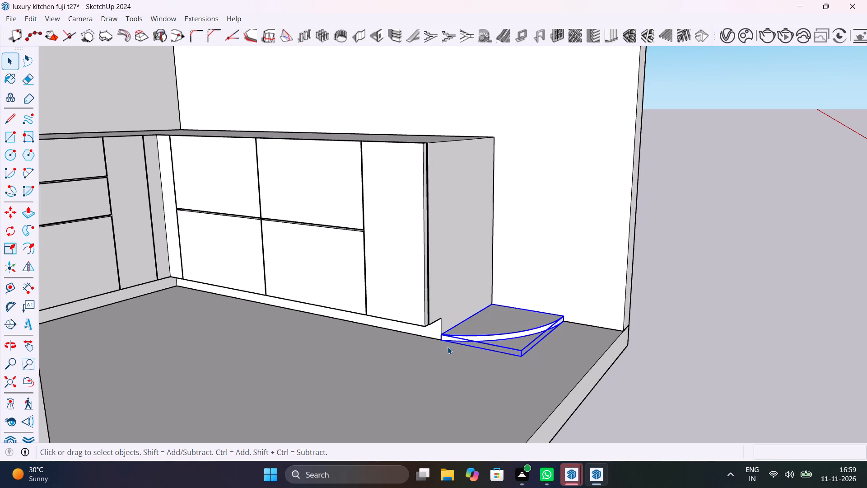
pyautogui.scroll(9, 447, 347)
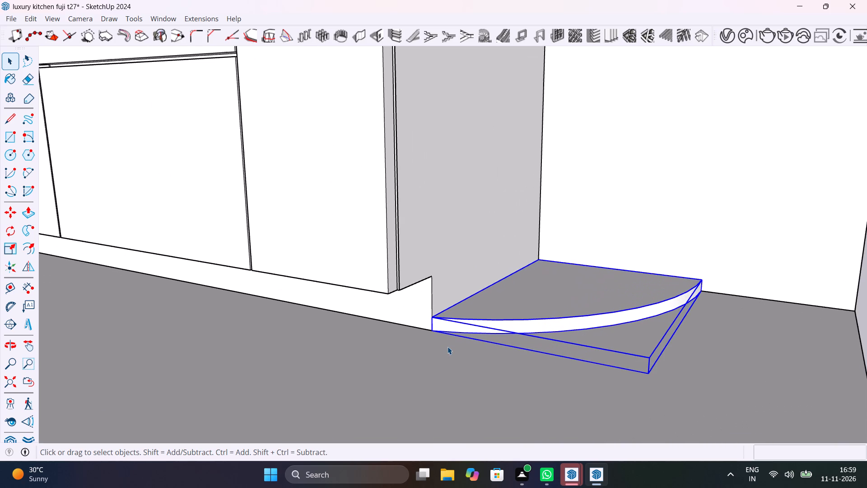
pyautogui.press('m')
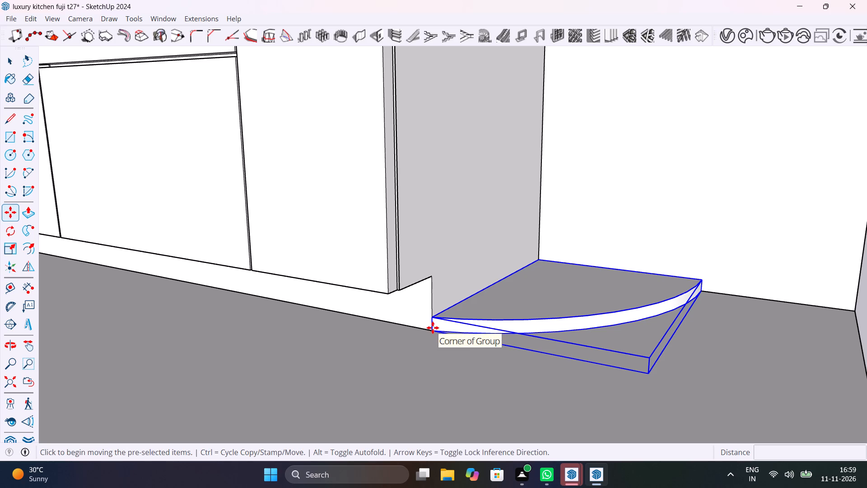
pyautogui.click(433, 331)
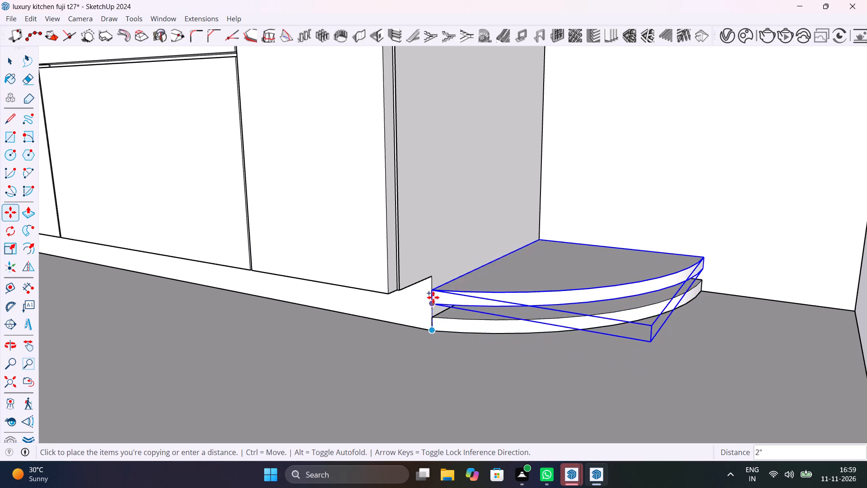
pyautogui.click(429, 280)
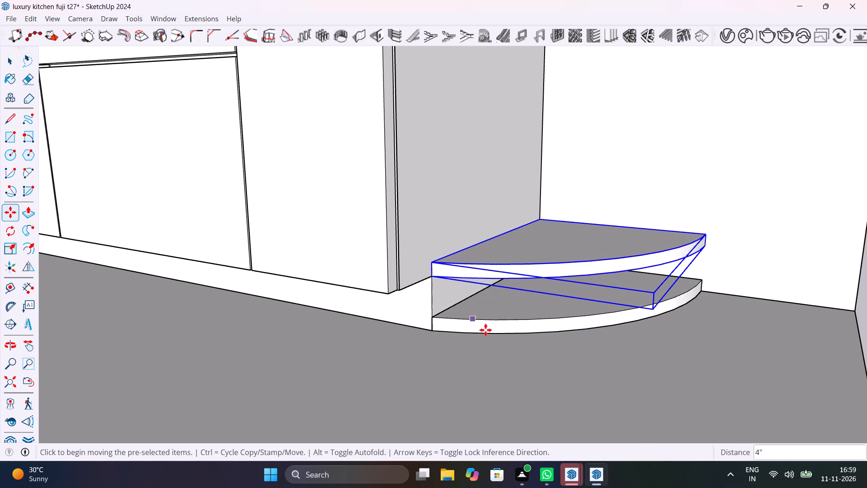
pyautogui.press('space')
# Delete the original curved slab on the floor.
pyautogui.click(512, 326)
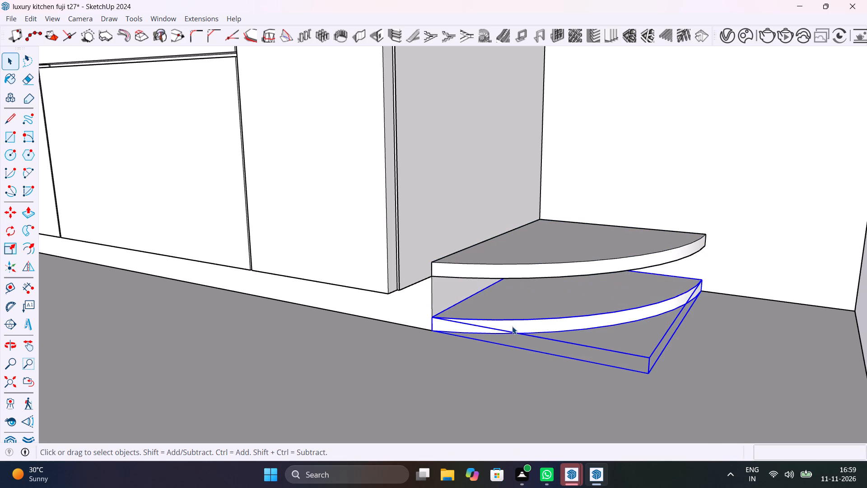
pyautogui.press('Delete')
# Inside the base cabinet group, draw a 1' 8" line across the end face along the slab's underside, from toe-kick corner to wall.
pyautogui.moveTo(510, 313); pyautogui.dragTo(442, 243, button='middle')
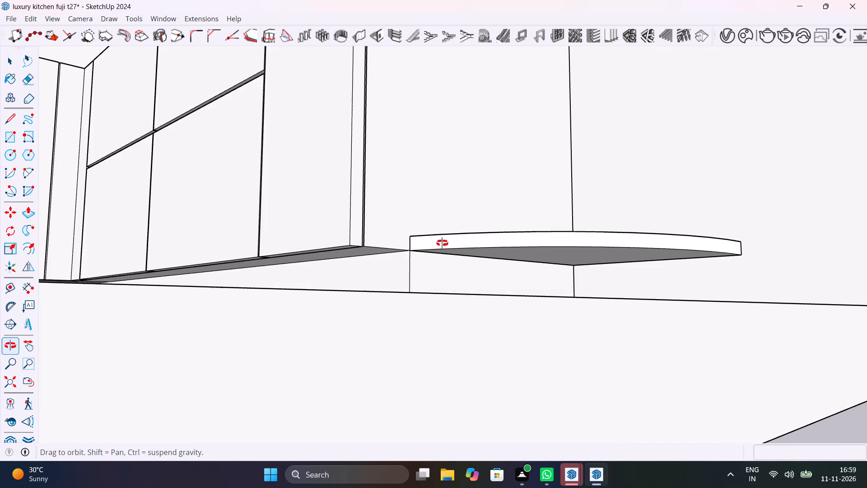
pyautogui.moveTo(442, 243); pyautogui.dragTo(447, 261, button='middle')
pyautogui.click(449, 282)
pyautogui.doubleClick(449, 282)
pyautogui.click(451, 282)
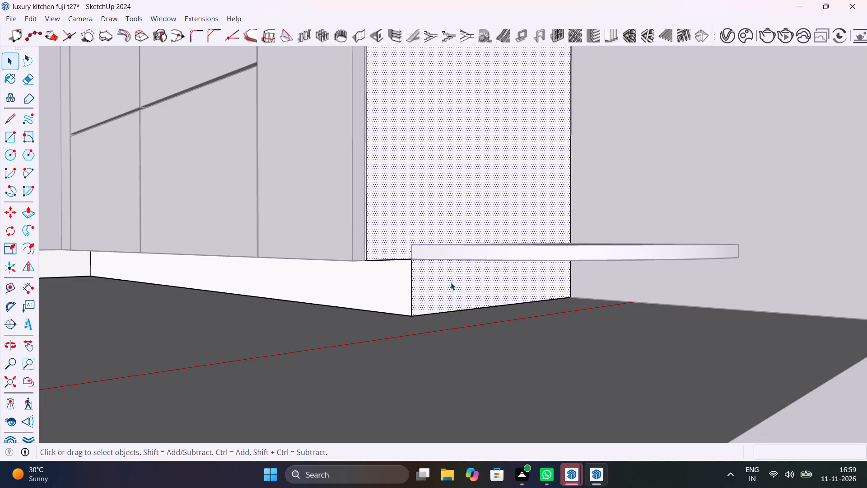
pyautogui.click(451, 282)
pyautogui.moveTo(468, 296); pyautogui.dragTo(448, 284, button='middle')
pyautogui.scroll(11, 450, 276)
pyautogui.moveTo(450, 276); pyautogui.dragTo(461, 294, button='middle')
pyautogui.press('l')
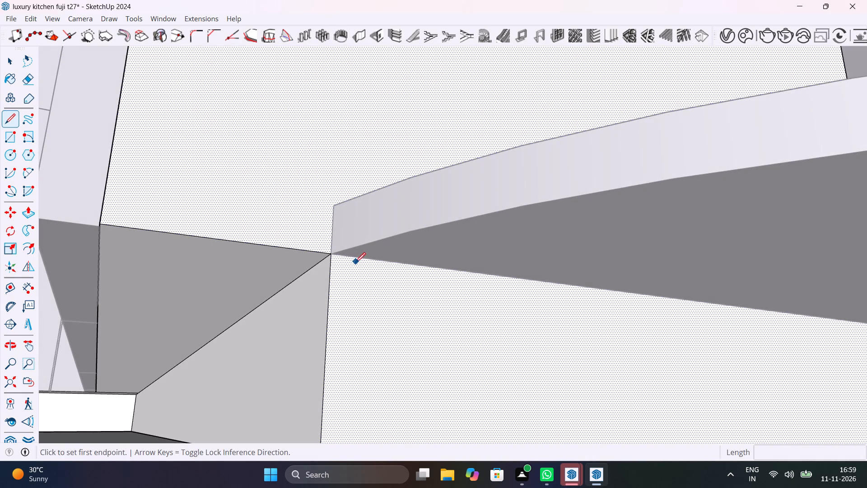
pyautogui.click(332, 254)
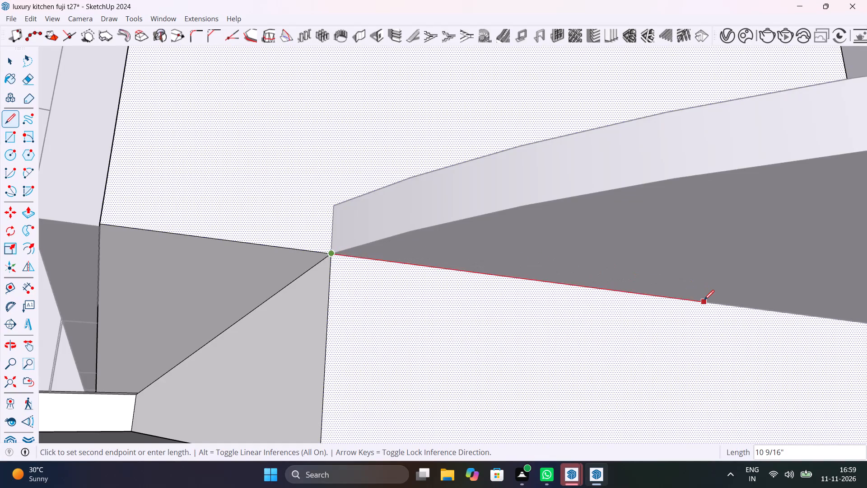
pyautogui.scroll(-6, 704, 300)
pyautogui.moveTo(701, 303); pyautogui.dragTo(713, 393, button='middle')
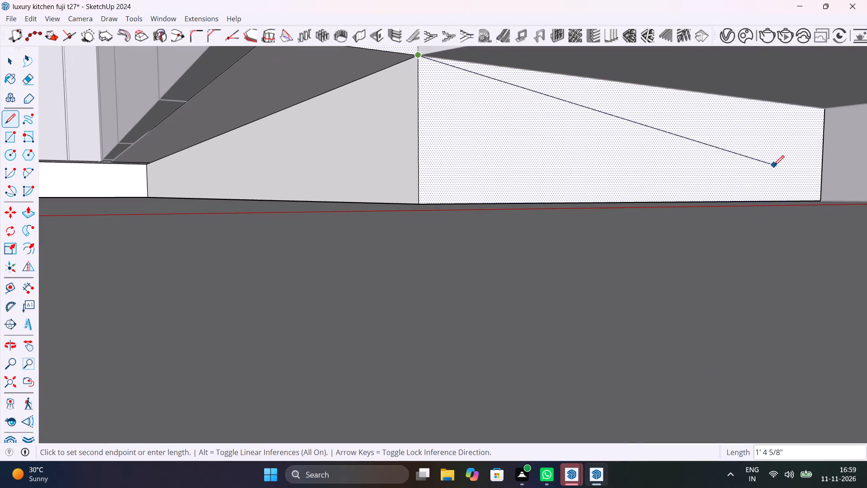
pyautogui.keyDown('shift'); pyautogui.moveTo(771, 174); pyautogui.dragTo(669, 260, button='middle'); pyautogui.keyUp('shift')
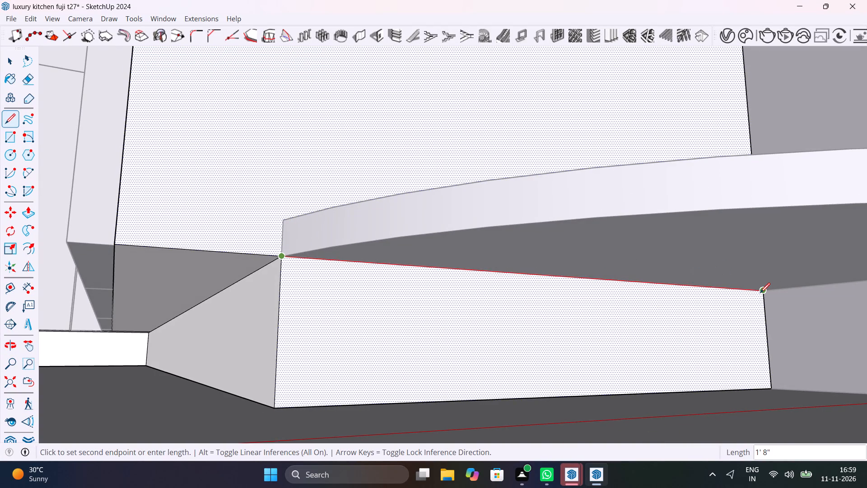
pyautogui.click(760, 293)
pyautogui.scroll(-7, 612, 300)
pyautogui.press('space')
# Pull the toe-kick end face out about 1' 2" beneath the curved slab to form a plinth.
pyautogui.moveTo(568, 319); pyautogui.dragTo(582, 360, button='middle')
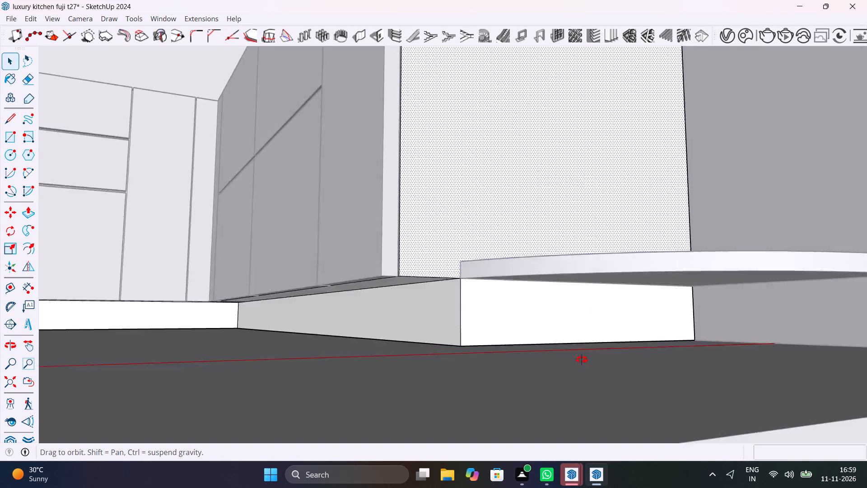
pyautogui.moveTo(582, 360); pyautogui.dragTo(630, 390, button='middle')
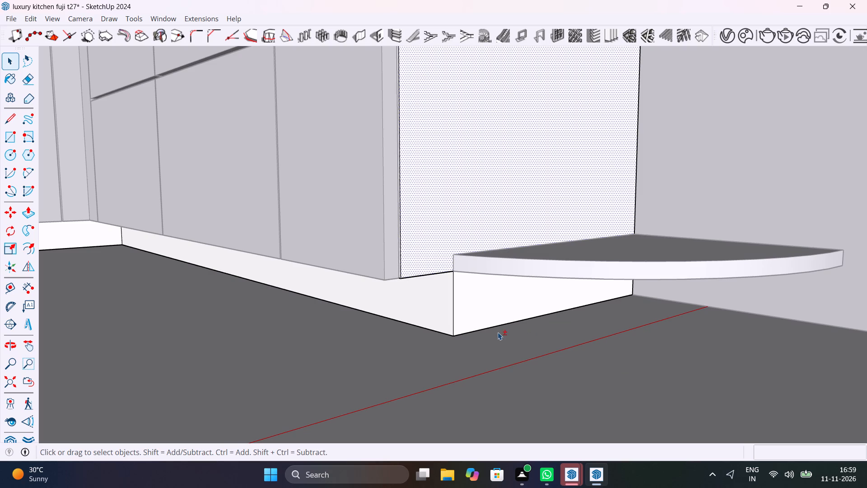
pyautogui.keyDown('shift'); pyautogui.moveTo(501, 323); pyautogui.dragTo(465, 330, button='middle'); pyautogui.keyUp('shift')
pyautogui.click(466, 310)
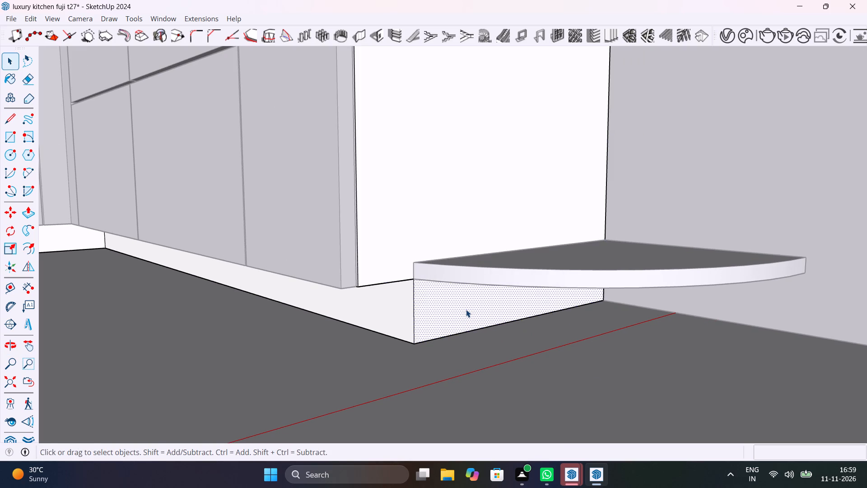
pyautogui.press('p')
pyautogui.click(466, 310)
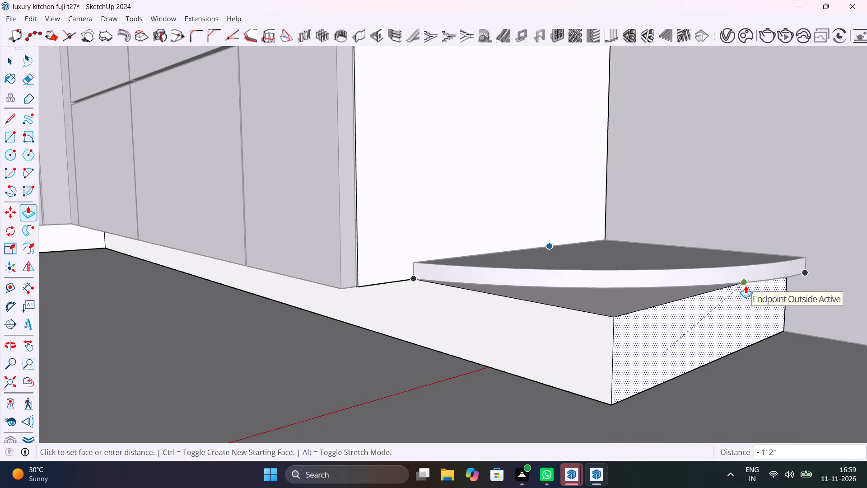
pyautogui.click(746, 286)
pyautogui.scroll(-4, 527, 289)
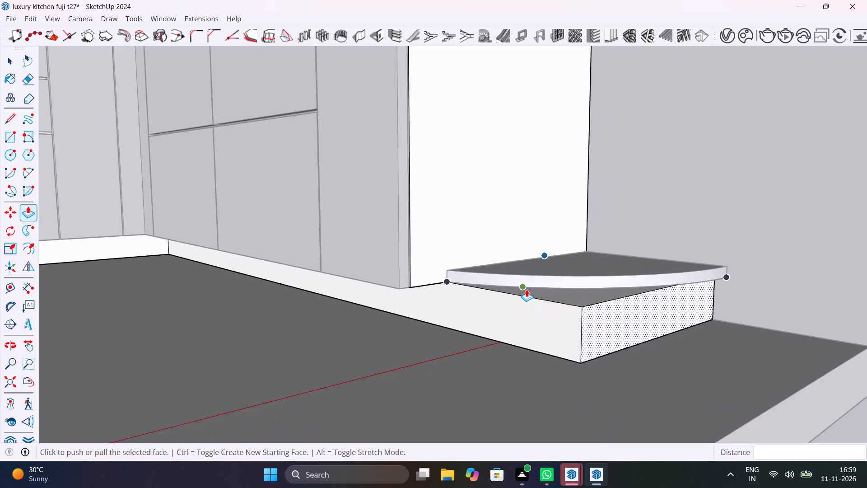
pyautogui.scroll(-2, 527, 289)
pyautogui.moveTo(565, 314); pyautogui.dragTo(588, 389, button='middle')
pyautogui.press('space')
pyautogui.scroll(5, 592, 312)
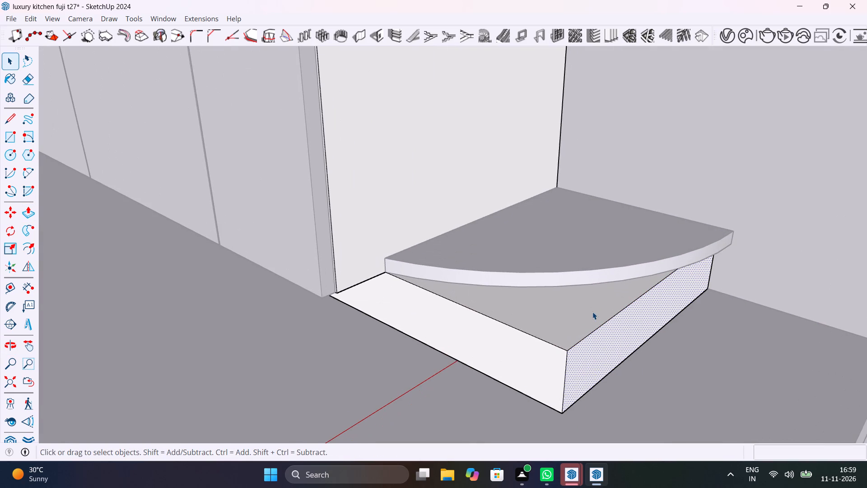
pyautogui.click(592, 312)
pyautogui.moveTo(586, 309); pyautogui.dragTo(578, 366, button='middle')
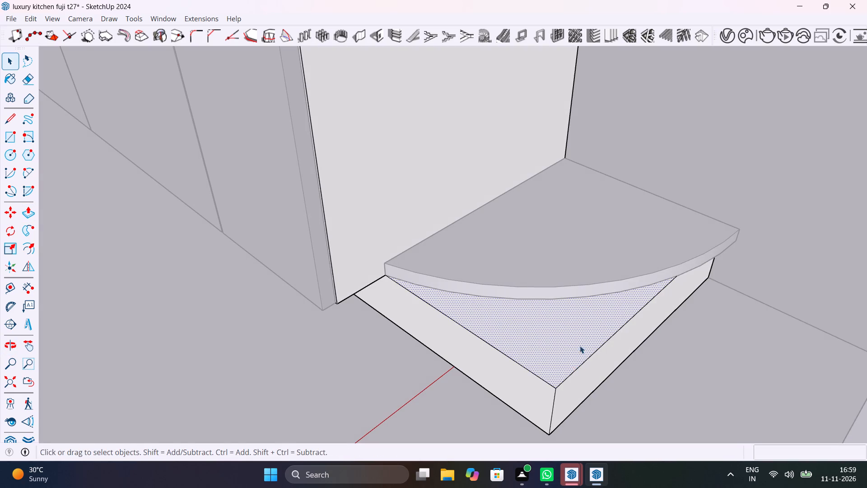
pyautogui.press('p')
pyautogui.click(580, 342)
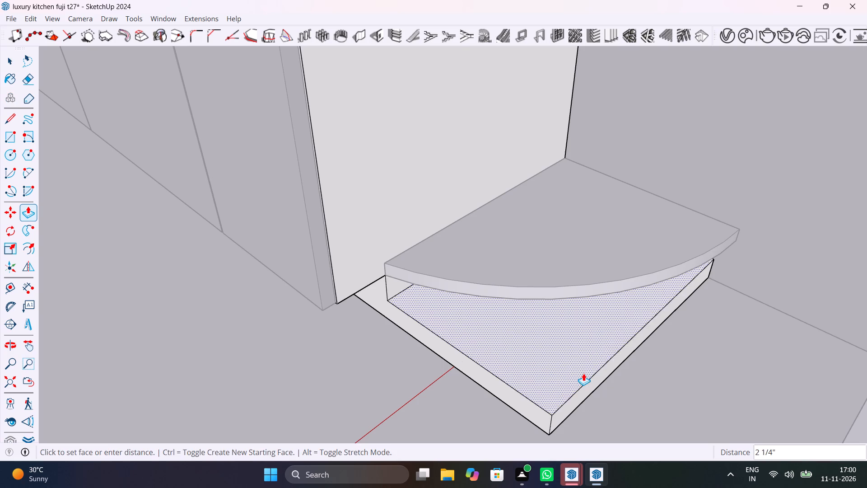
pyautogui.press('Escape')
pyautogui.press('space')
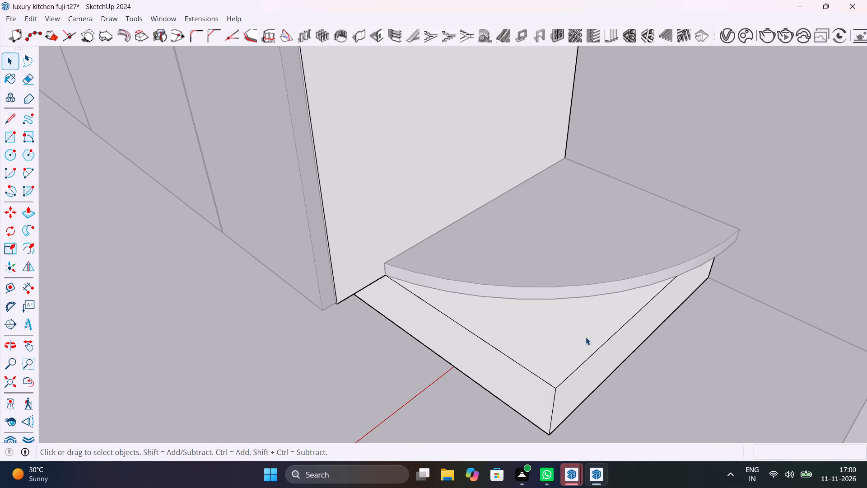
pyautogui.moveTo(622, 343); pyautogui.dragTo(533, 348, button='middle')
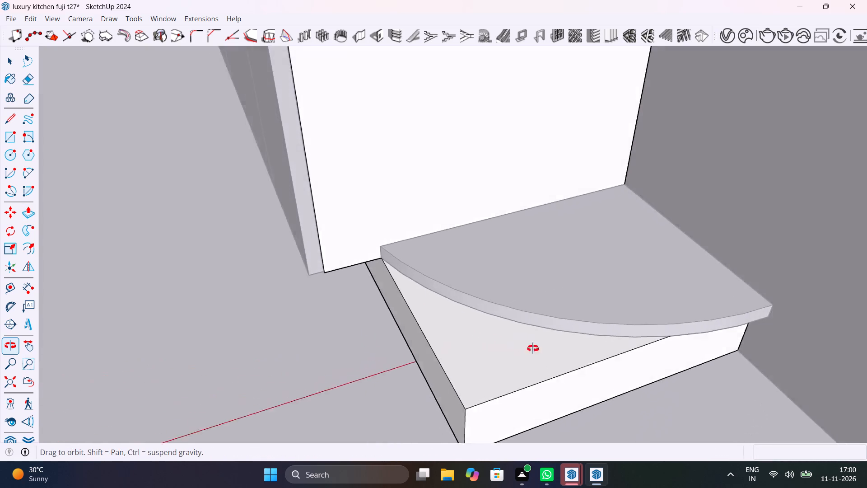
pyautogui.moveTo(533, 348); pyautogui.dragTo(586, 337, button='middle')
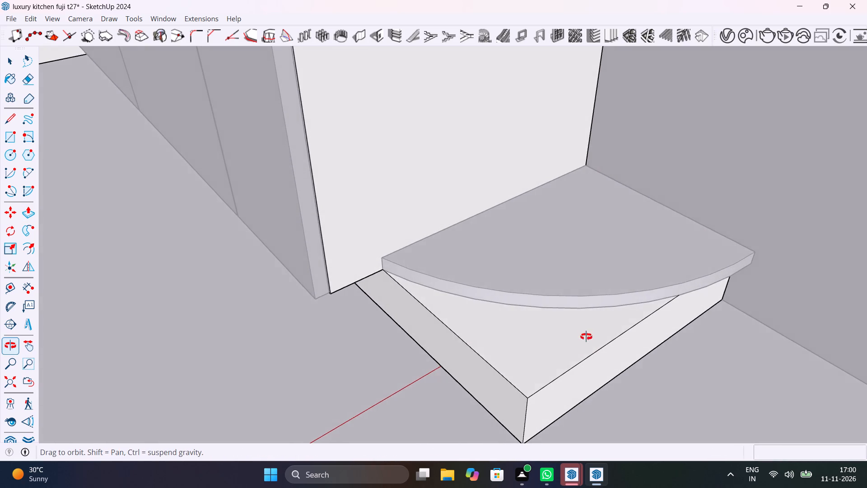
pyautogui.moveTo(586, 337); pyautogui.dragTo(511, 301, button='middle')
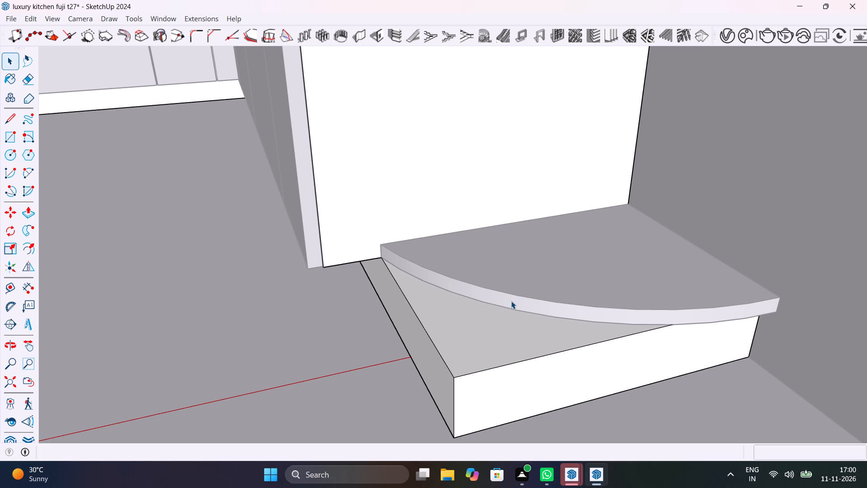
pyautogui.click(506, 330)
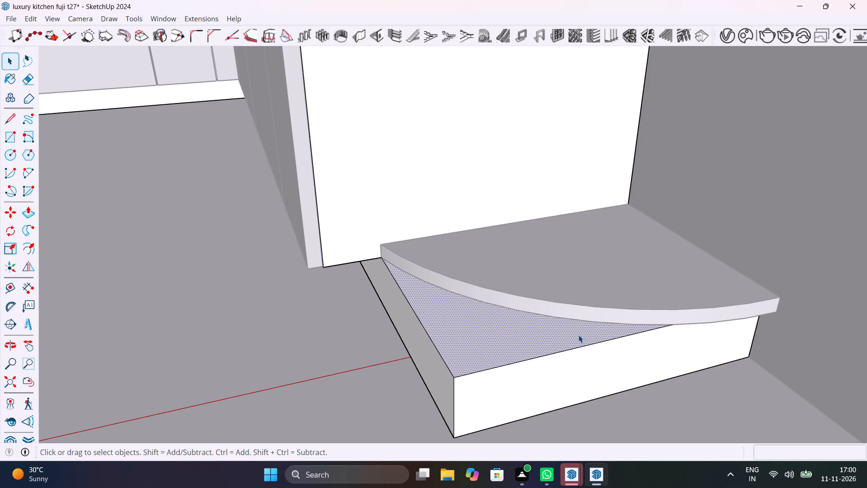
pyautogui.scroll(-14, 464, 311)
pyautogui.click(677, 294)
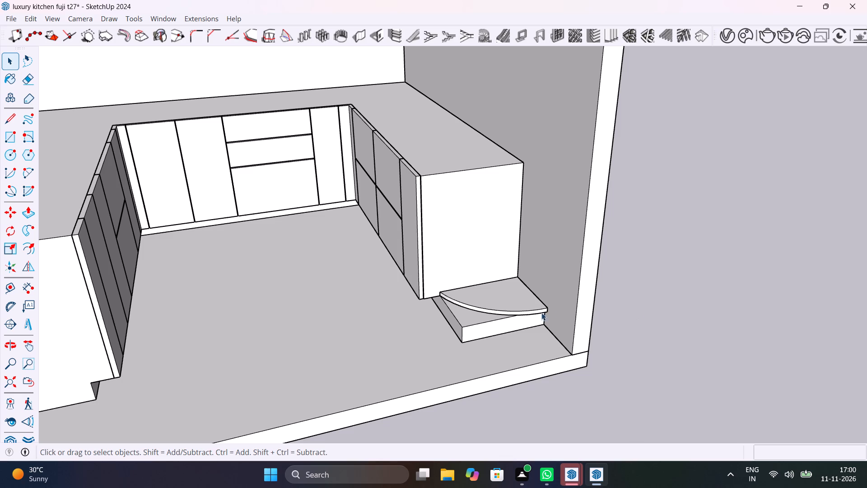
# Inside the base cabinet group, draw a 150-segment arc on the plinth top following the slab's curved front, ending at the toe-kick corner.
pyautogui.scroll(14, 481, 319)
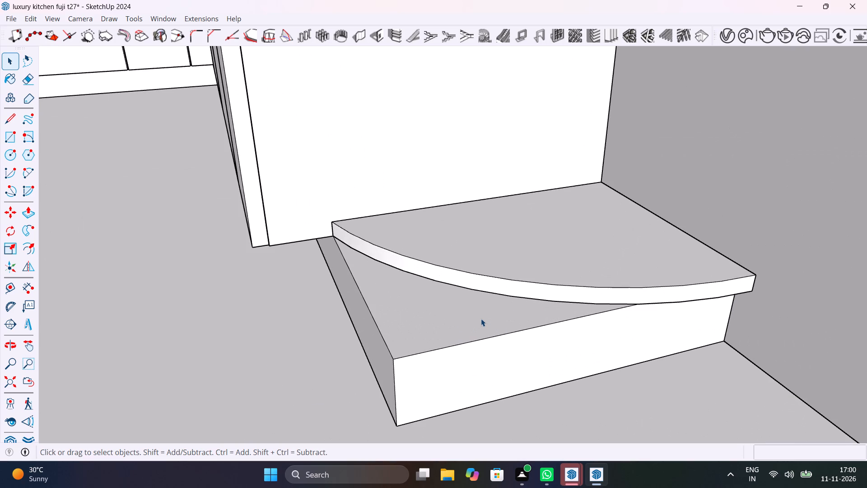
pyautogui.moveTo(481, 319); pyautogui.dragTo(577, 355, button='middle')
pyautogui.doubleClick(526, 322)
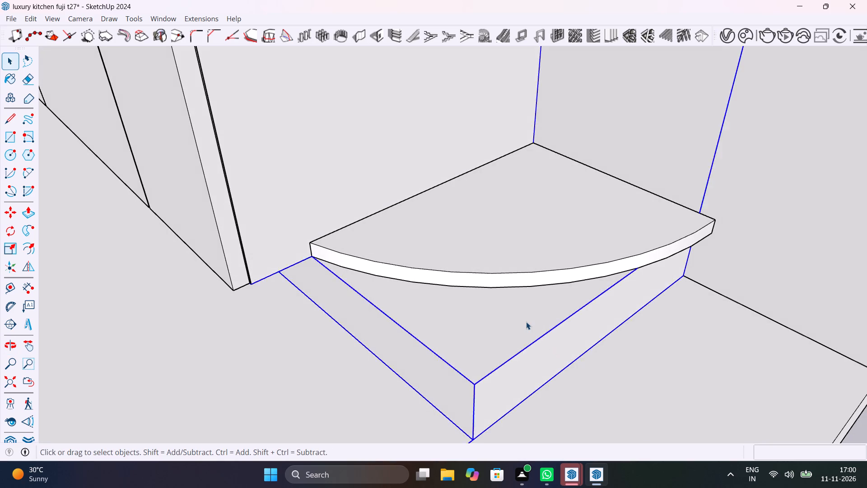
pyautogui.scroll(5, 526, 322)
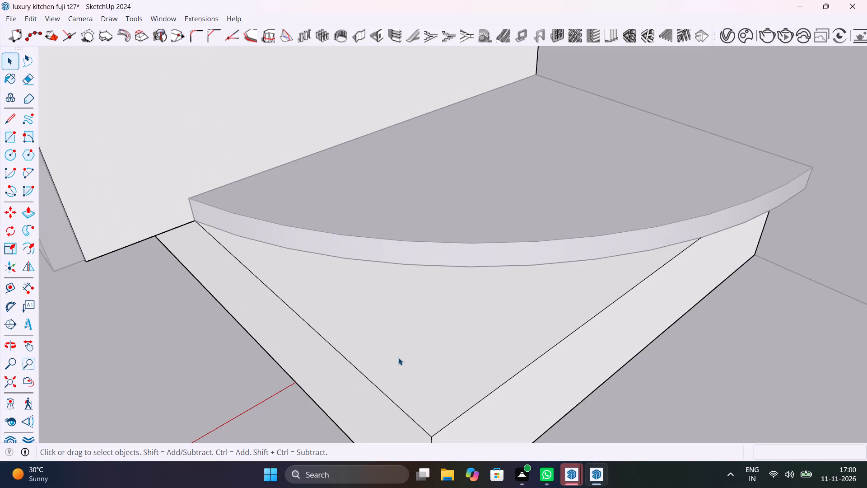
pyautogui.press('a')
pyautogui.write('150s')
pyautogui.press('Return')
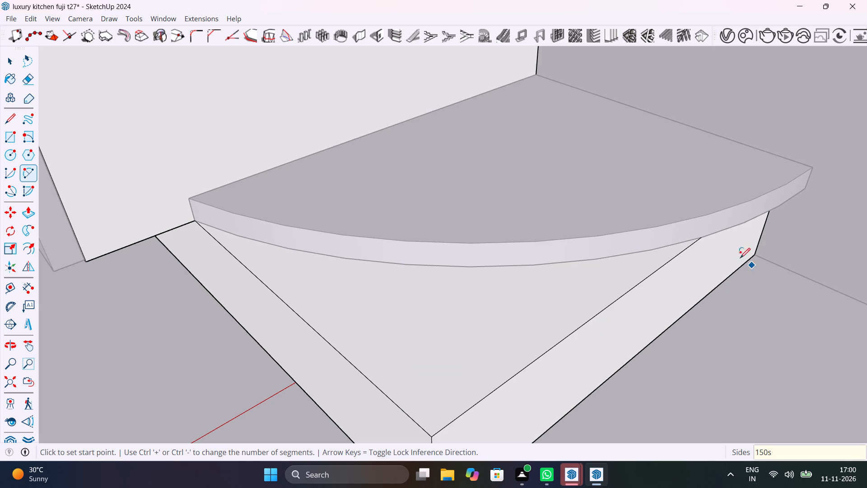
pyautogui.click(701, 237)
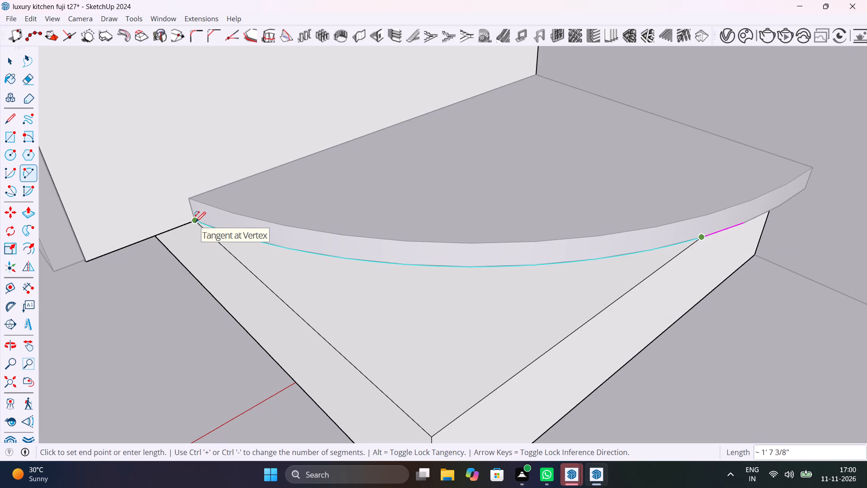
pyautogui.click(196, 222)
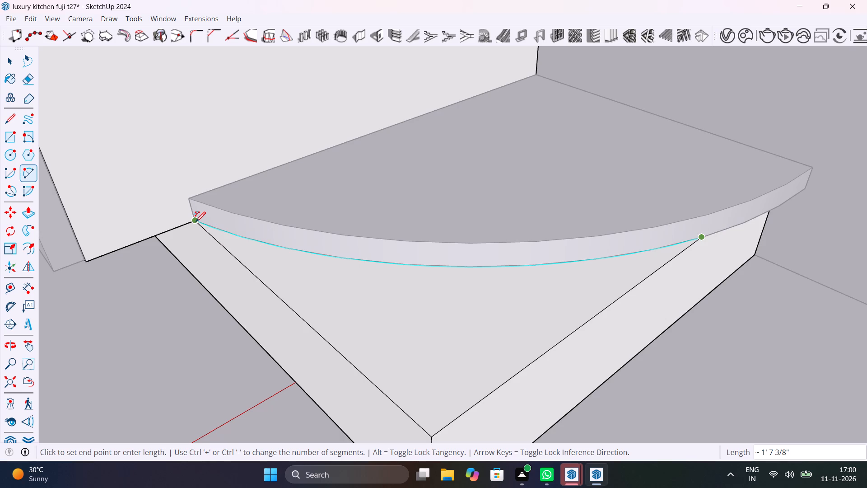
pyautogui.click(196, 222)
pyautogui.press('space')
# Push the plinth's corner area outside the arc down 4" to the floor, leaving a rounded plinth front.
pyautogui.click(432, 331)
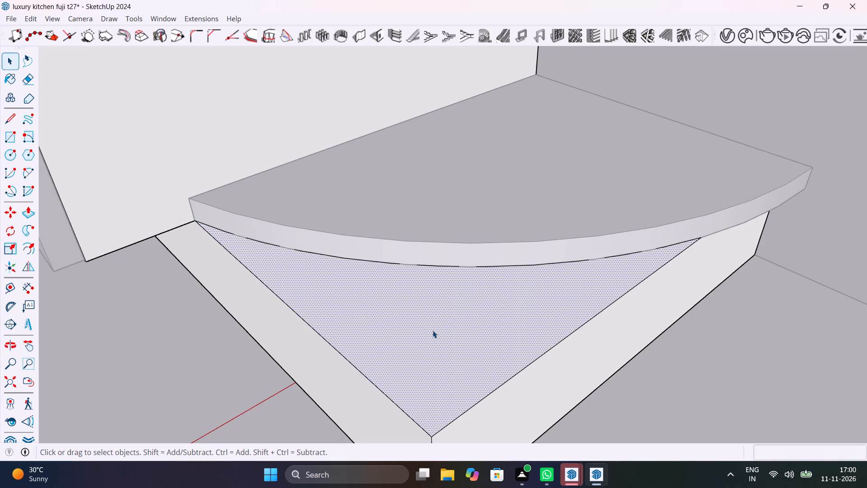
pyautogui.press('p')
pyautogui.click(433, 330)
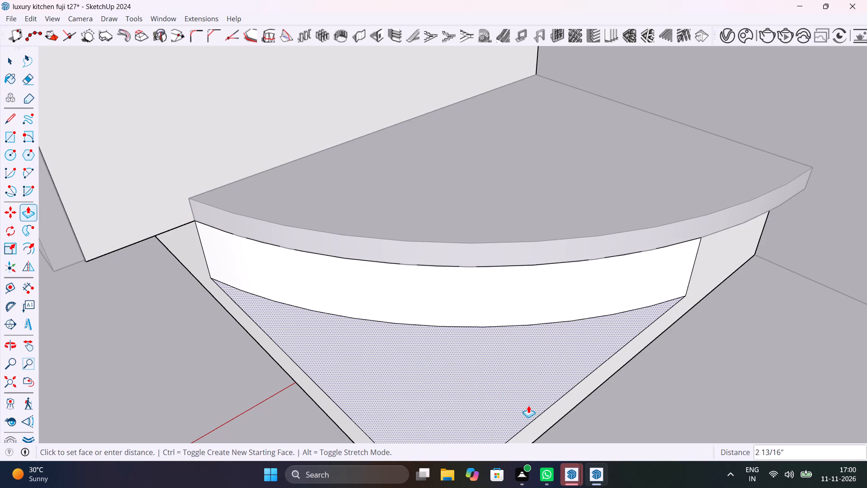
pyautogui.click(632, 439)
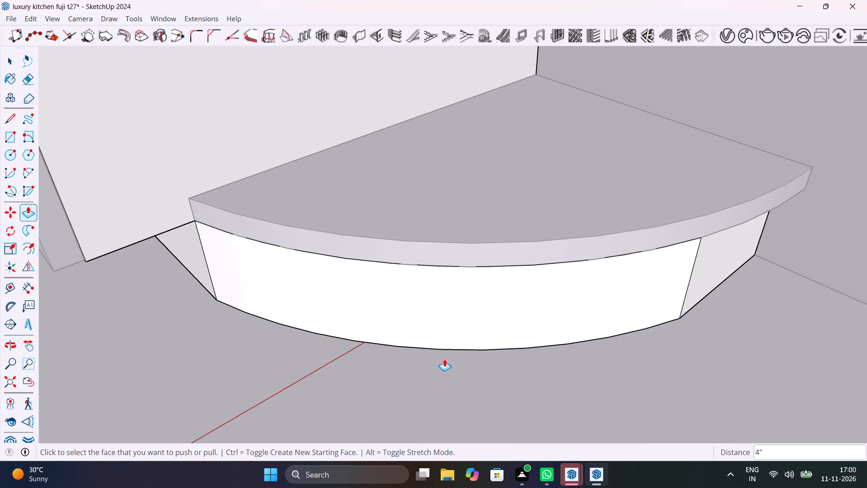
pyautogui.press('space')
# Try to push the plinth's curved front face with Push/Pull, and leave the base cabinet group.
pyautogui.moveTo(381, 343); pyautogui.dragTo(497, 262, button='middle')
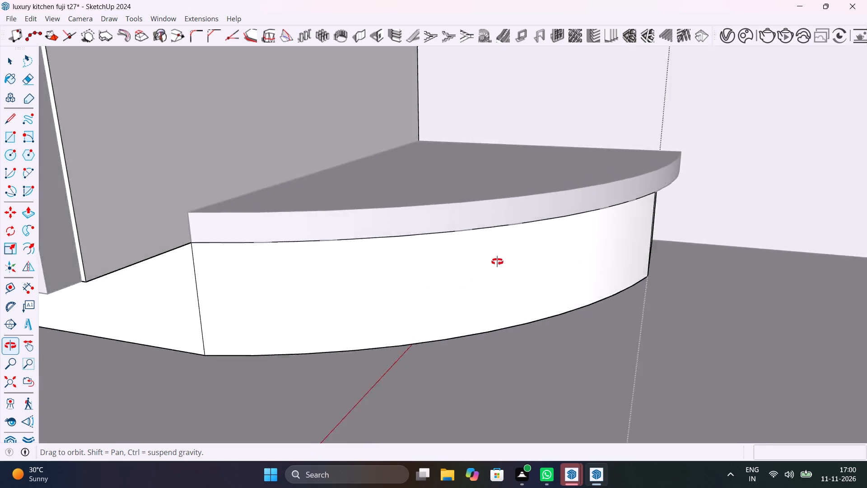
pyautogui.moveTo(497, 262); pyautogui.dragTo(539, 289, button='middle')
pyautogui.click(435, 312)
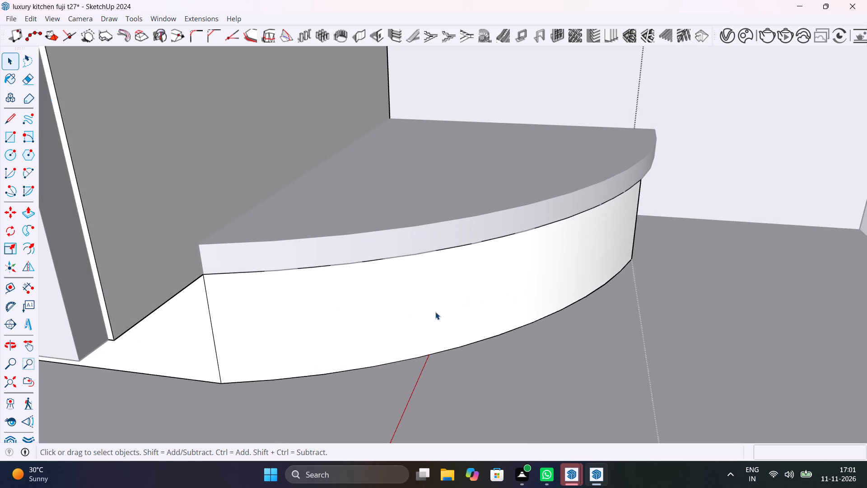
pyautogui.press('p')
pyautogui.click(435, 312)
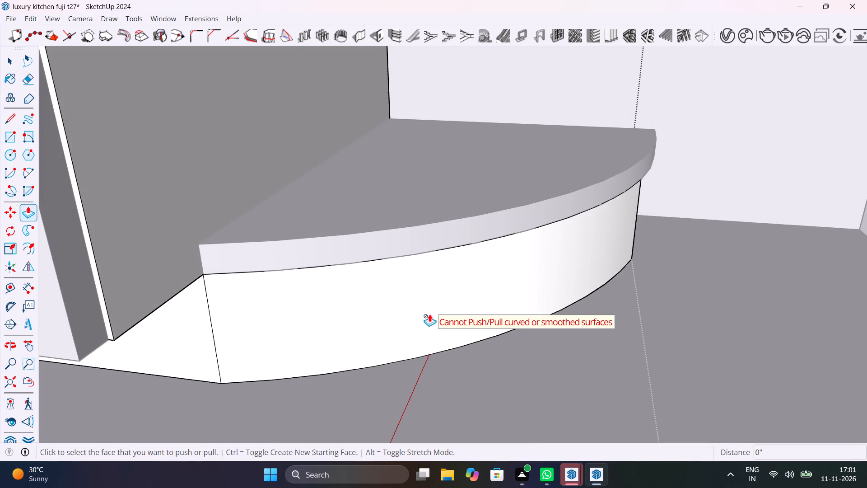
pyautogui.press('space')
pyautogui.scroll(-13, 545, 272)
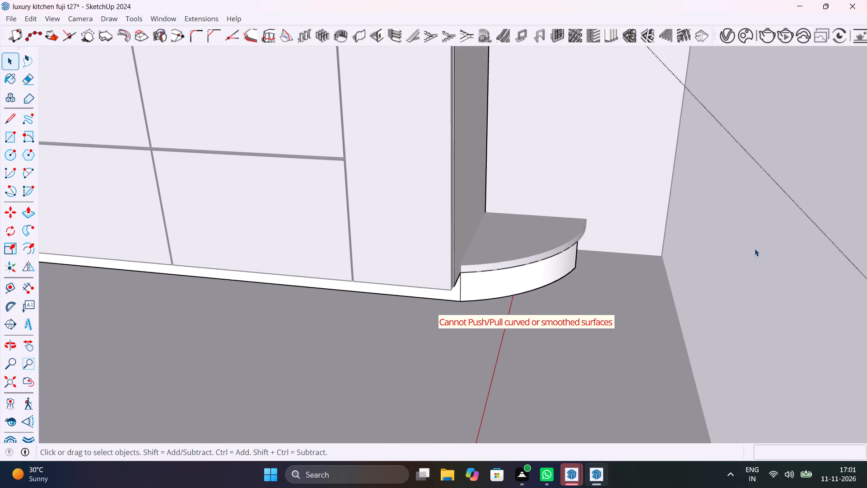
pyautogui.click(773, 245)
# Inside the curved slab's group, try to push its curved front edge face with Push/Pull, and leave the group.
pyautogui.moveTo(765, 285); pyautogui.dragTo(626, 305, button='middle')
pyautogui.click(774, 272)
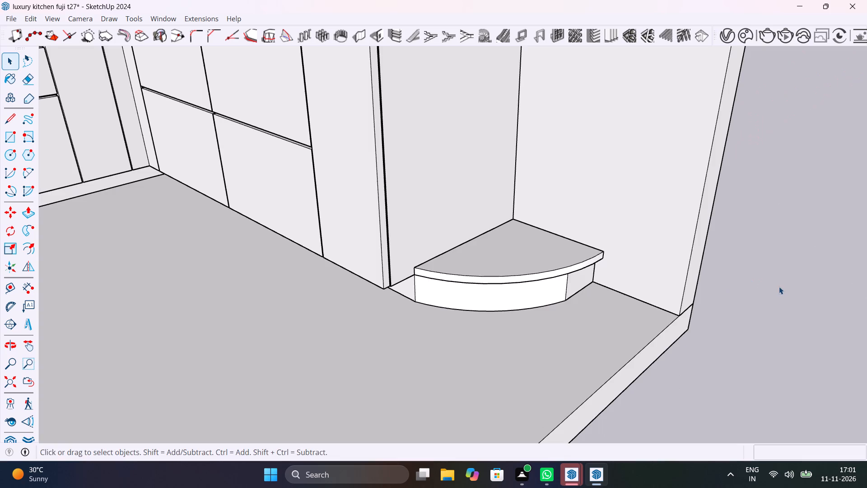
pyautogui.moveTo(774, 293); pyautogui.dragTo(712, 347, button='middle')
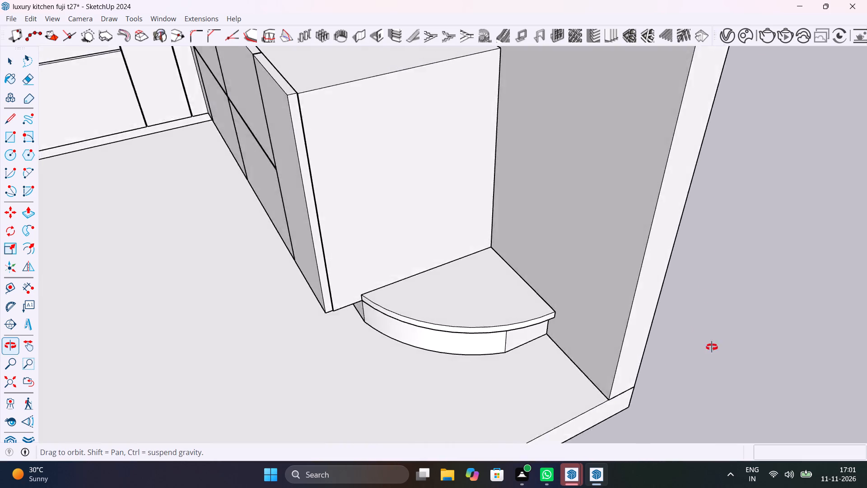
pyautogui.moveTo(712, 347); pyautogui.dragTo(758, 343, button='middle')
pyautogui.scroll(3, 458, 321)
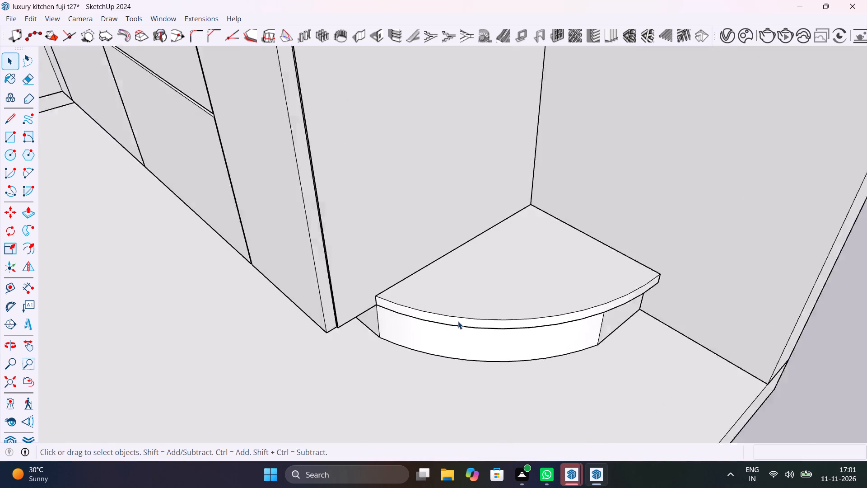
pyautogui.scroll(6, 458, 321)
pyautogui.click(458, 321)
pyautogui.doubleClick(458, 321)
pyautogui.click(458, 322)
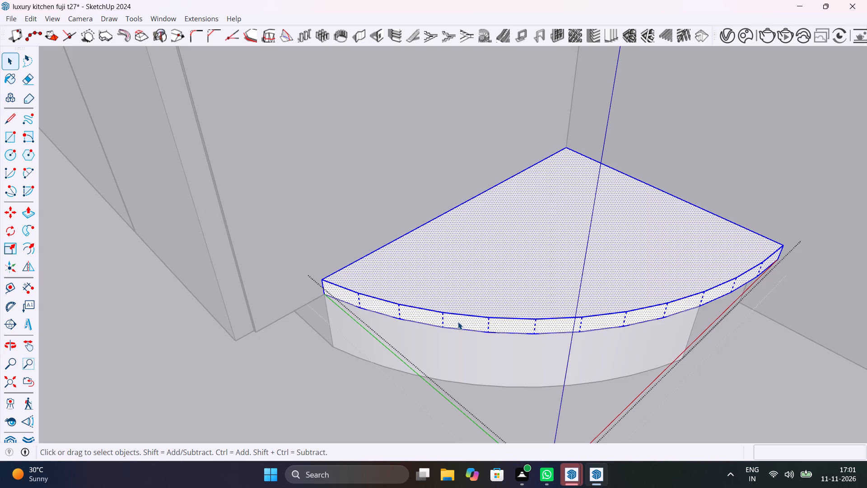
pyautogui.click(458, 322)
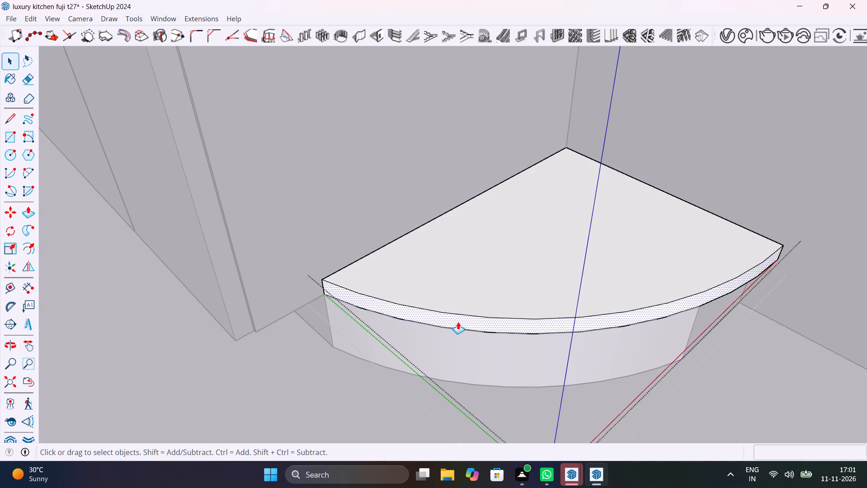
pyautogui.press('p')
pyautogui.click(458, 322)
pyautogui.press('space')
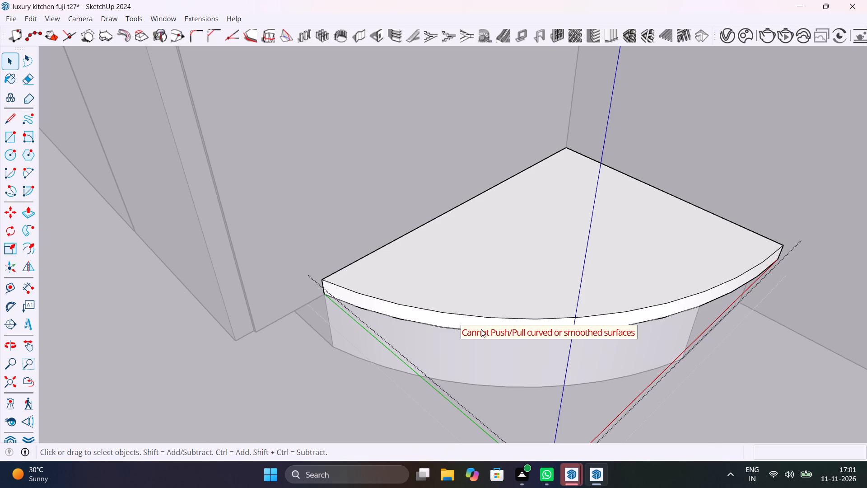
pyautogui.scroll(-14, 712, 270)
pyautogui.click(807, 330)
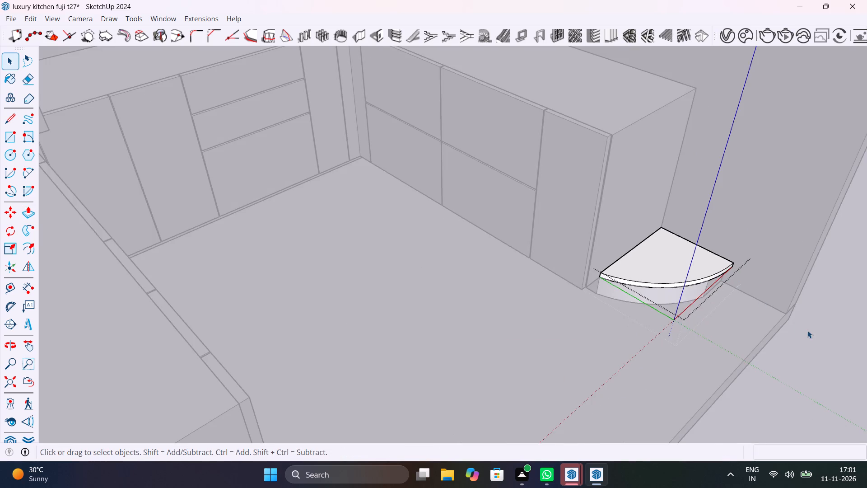
# Undo all the curved shelf and plinth work, back to the bare floor beside the base cabinet's end.
pyautogui.moveTo(809, 333); pyautogui.dragTo(524, 228, button='middle')
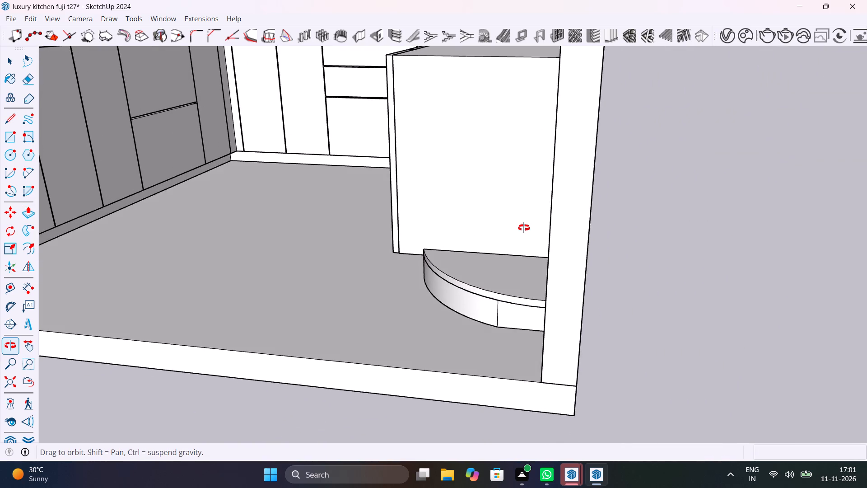
pyautogui.moveTo(524, 228); pyautogui.dragTo(666, 271, button='middle')
pyautogui.hotkey('ctrl', 'z')
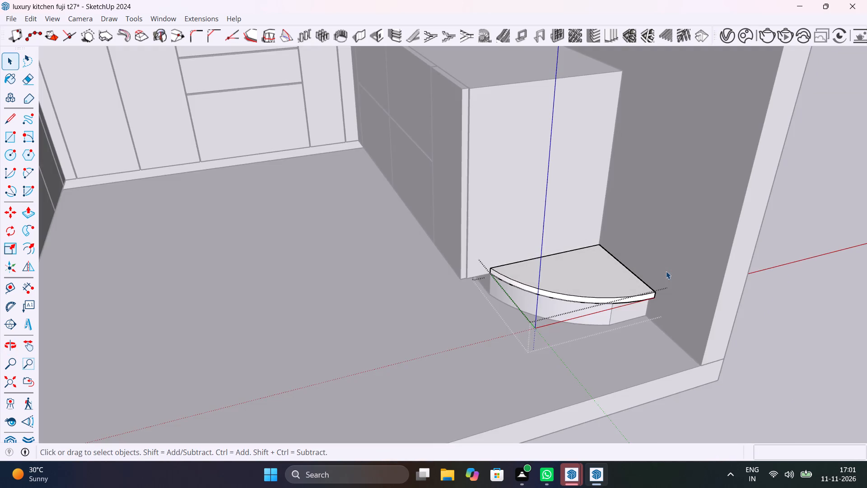
pyautogui.hotkey('ctrl', 'z')
pyautogui.hotkey('ctrl', 'z')
pyautogui.hotkey('ctrl', 'z')
pyautogui.hotkey('ctrl', 'z')
pyautogui.hotkey('ctrl', 'z')
pyautogui.hotkey('ctrl', 'z')
pyautogui.hotkey('ctrl', 'z')
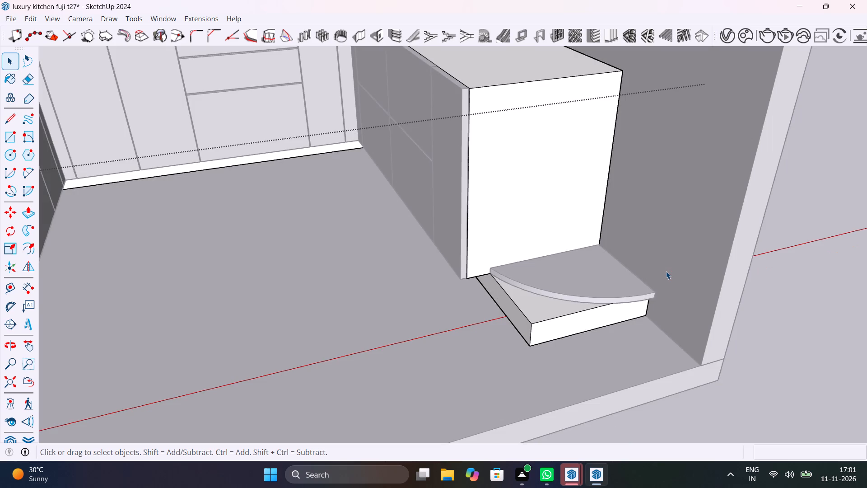
pyautogui.hotkey('ctrl', 'z')
pyautogui.hotkey('ctrl', 'z')
pyautogui.hotkey('ctrl', 'z')
pyautogui.hotkey('ctrl', 'z')
pyautogui.hotkey('ctrl', 'z')
pyautogui.hotkey('ctrl', 'z')
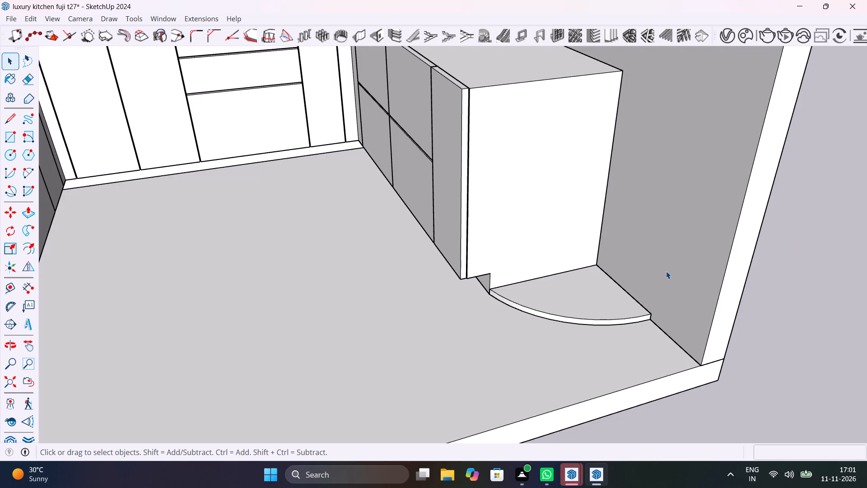
pyautogui.hotkey('ctrl', 'z')
pyautogui.hotkey('ctrl', 'z')
pyautogui.hotkey('ctrl', 'z')
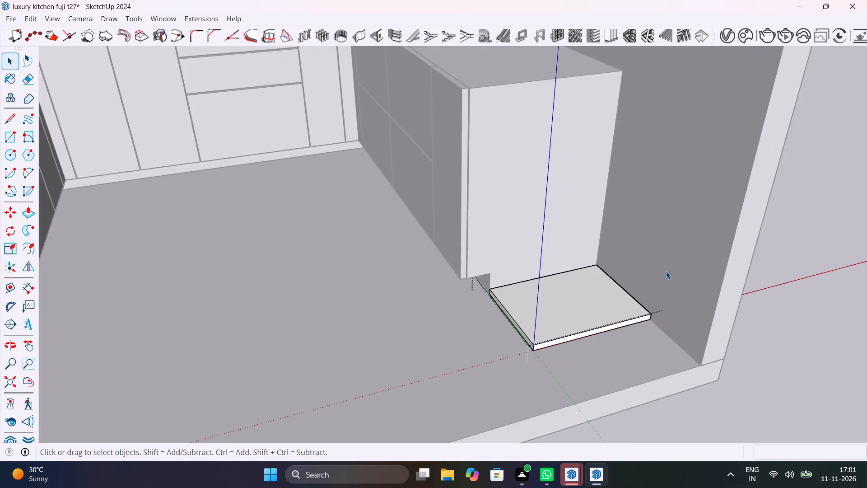
pyautogui.hotkey('ctrl', 'z')
pyautogui.hotkey('ctrl', 'z')
pyautogui.hotkey('ctrl', 'z')
pyautogui.hotkey('ctrl', 'z')
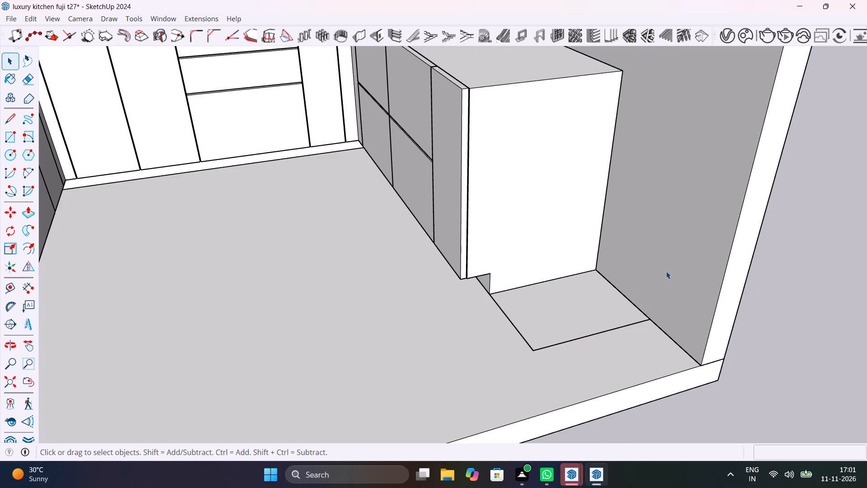
pyautogui.hotkey('ctrl', 'z')
# Save the model.
pyautogui.hotkey('ctrl', 's')
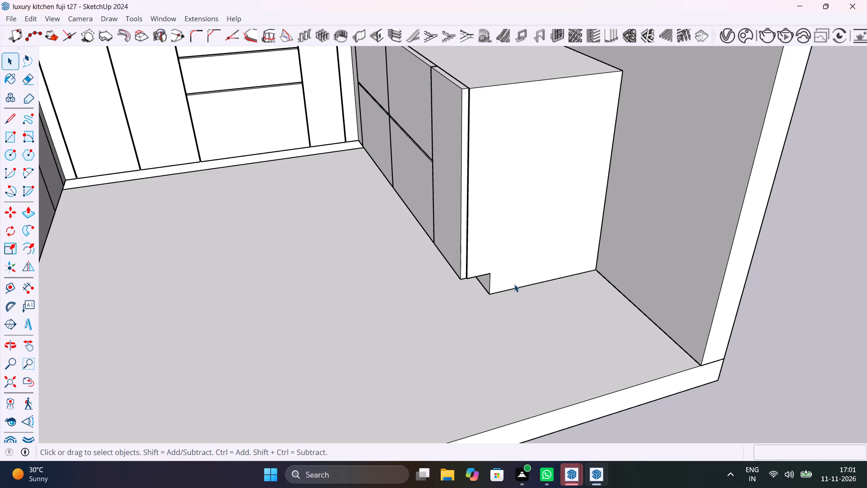
# Draw a rectangle about 1' 4 1/4" by 1' 8" on the floor, from the toe-kick's bottom corner to the wall's base edge.
pyautogui.scroll(5, 510, 295)
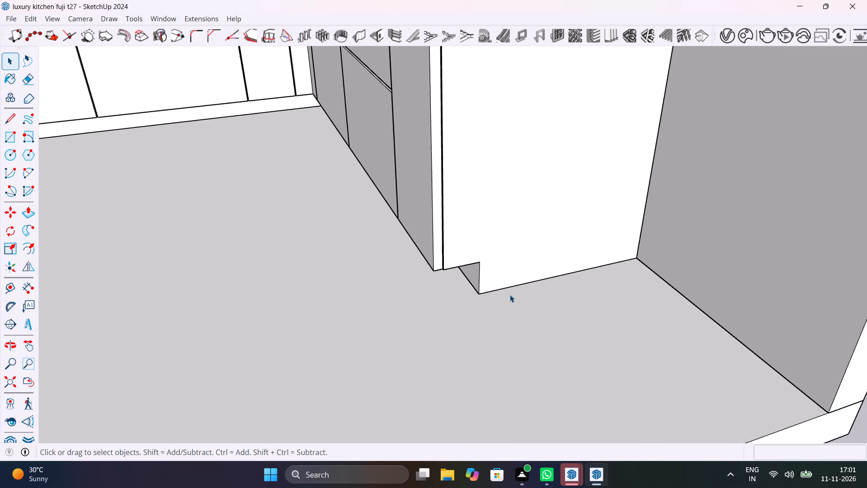
pyautogui.scroll(4, 510, 295)
pyautogui.moveTo(518, 297); pyautogui.dragTo(483, 273, button='middle')
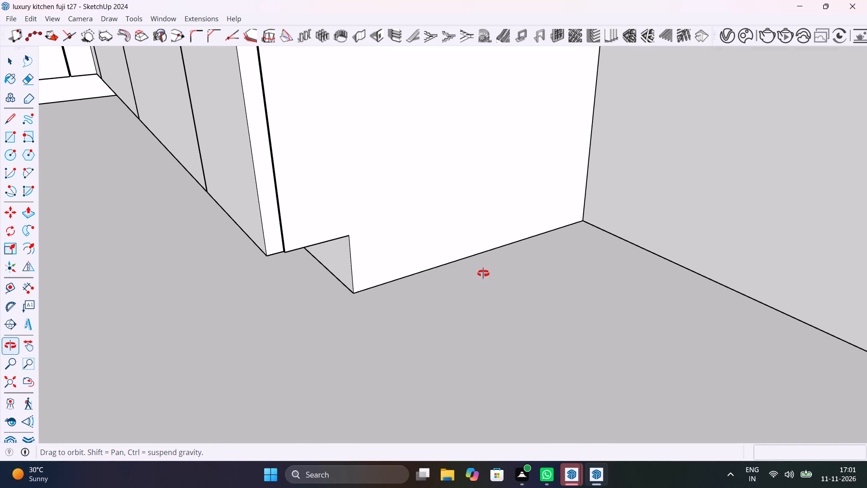
pyautogui.moveTo(483, 273); pyautogui.dragTo(484, 279, button='middle')
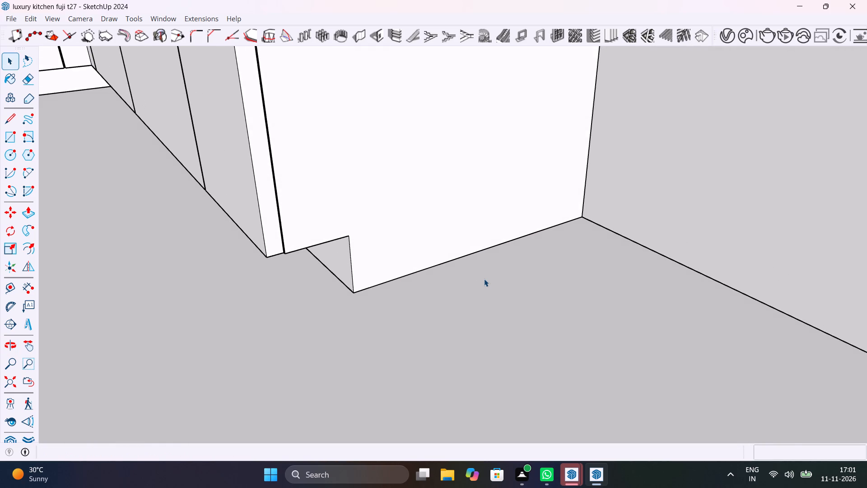
pyautogui.press('r')
pyautogui.moveTo(354, 291); pyautogui.dragTo(365, 291)
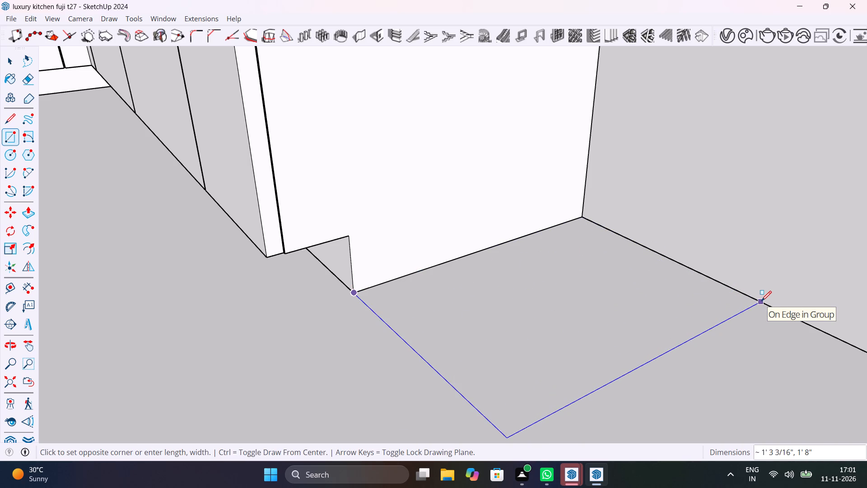
pyautogui.click(778, 309)
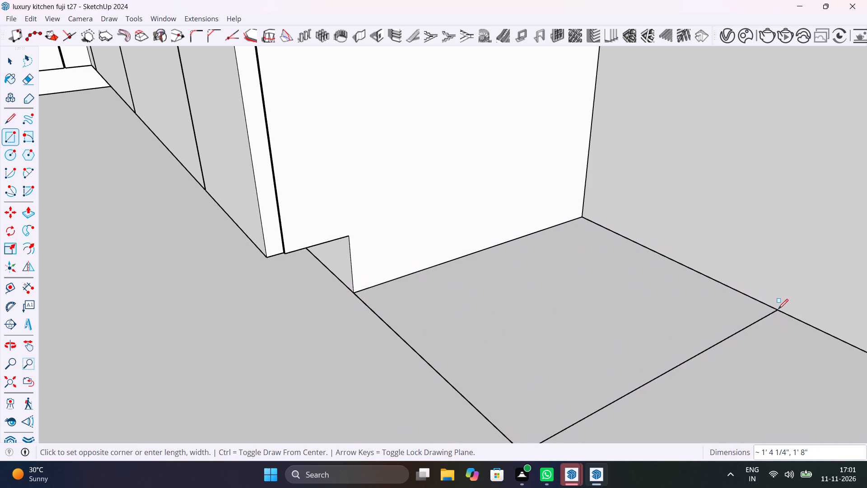
pyautogui.press('space')
# Pull the floor rectangle up 4" to the top corner of the toe kick, forming a plinth block.
pyautogui.click(673, 315)
pyautogui.press('p')
pyautogui.click(673, 315)
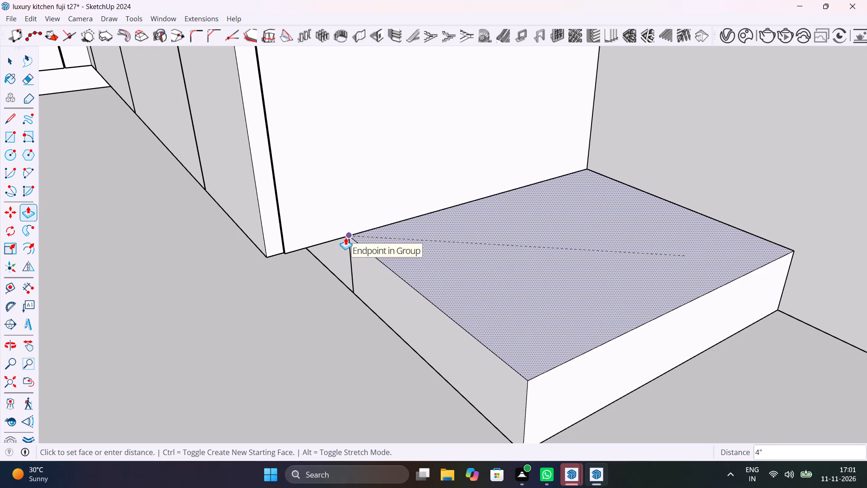
pyautogui.click(345, 237)
pyautogui.scroll(-7, 422, 249)
pyautogui.press('space')
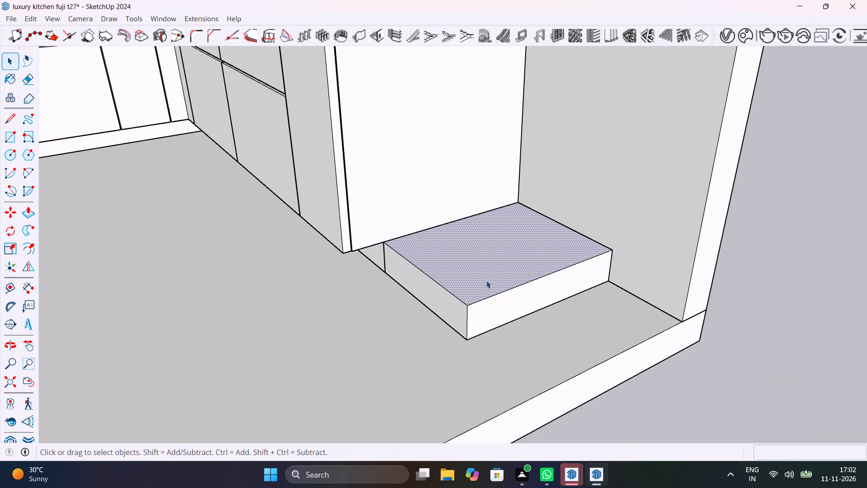
pyautogui.moveTo(487, 281); pyautogui.dragTo(457, 317, button='middle')
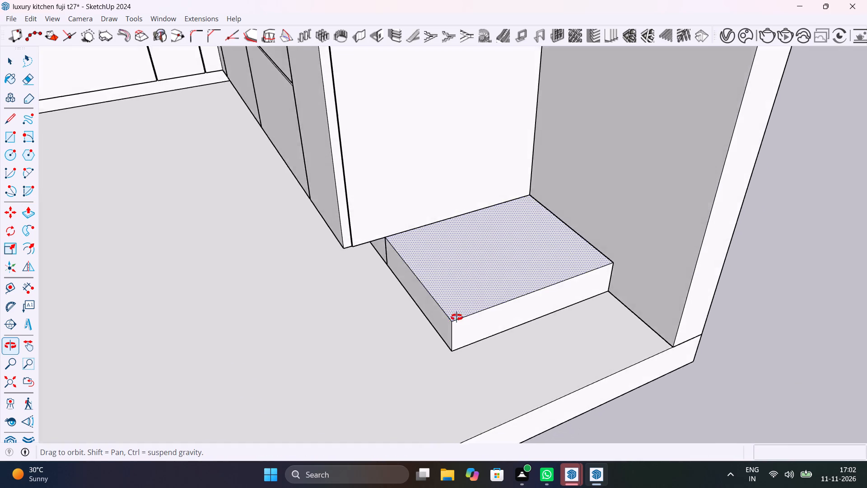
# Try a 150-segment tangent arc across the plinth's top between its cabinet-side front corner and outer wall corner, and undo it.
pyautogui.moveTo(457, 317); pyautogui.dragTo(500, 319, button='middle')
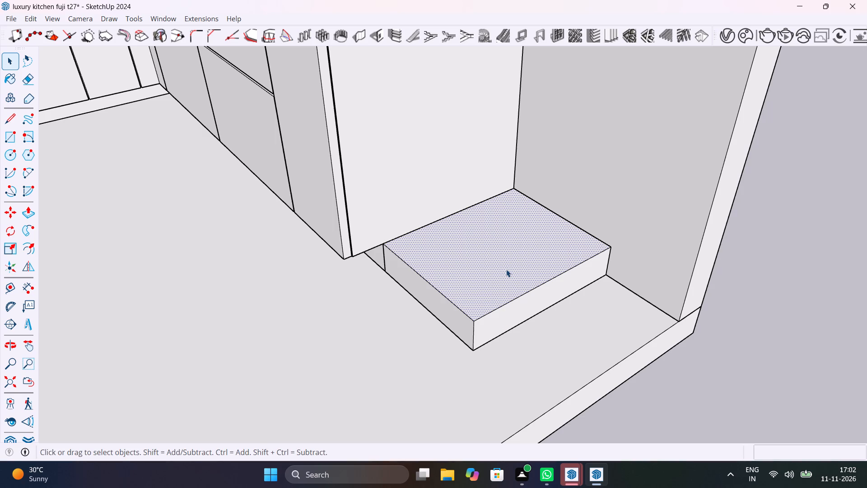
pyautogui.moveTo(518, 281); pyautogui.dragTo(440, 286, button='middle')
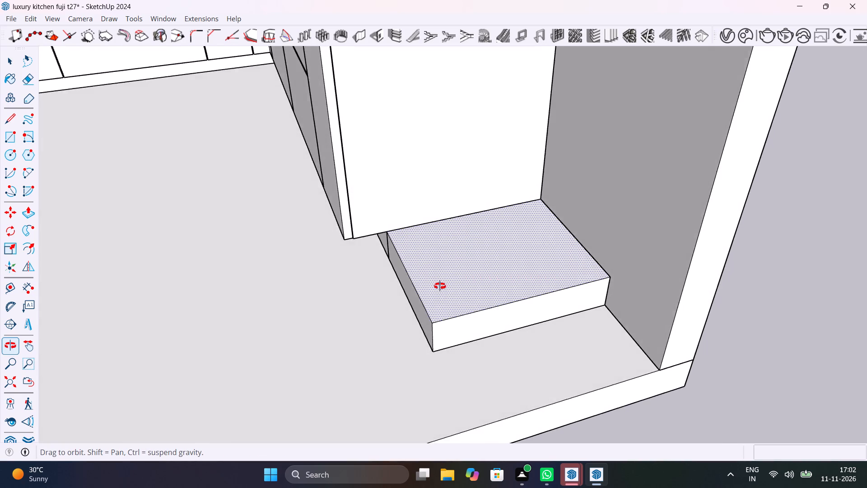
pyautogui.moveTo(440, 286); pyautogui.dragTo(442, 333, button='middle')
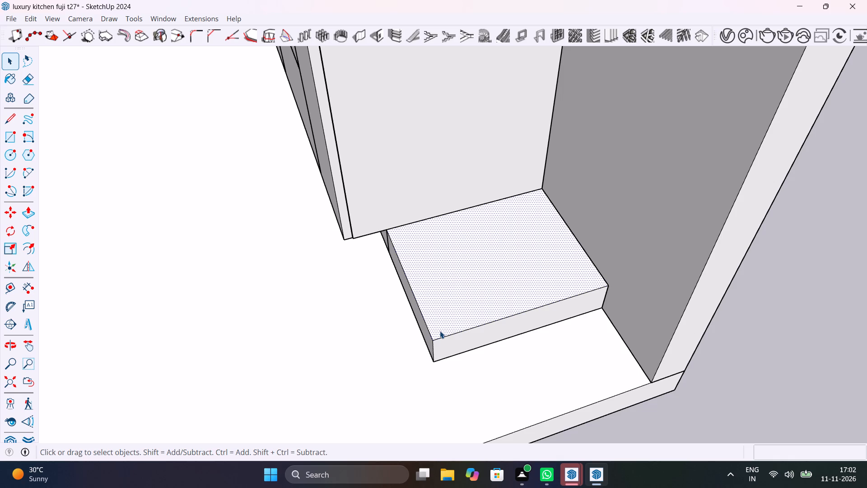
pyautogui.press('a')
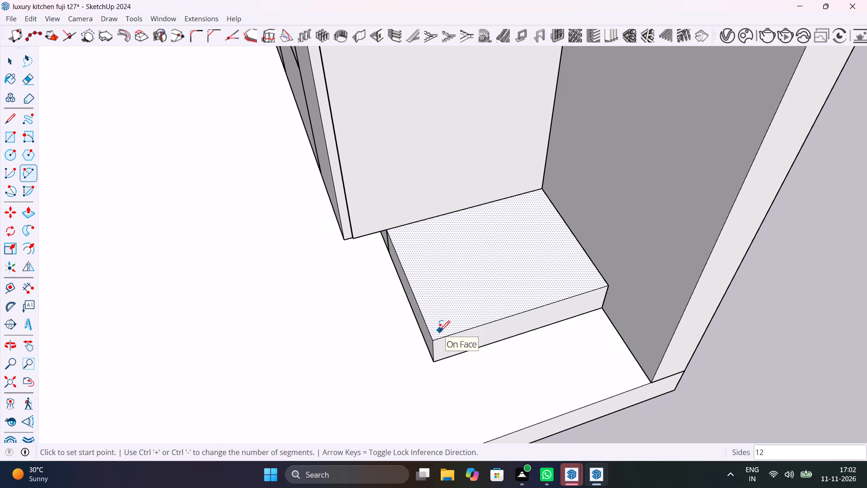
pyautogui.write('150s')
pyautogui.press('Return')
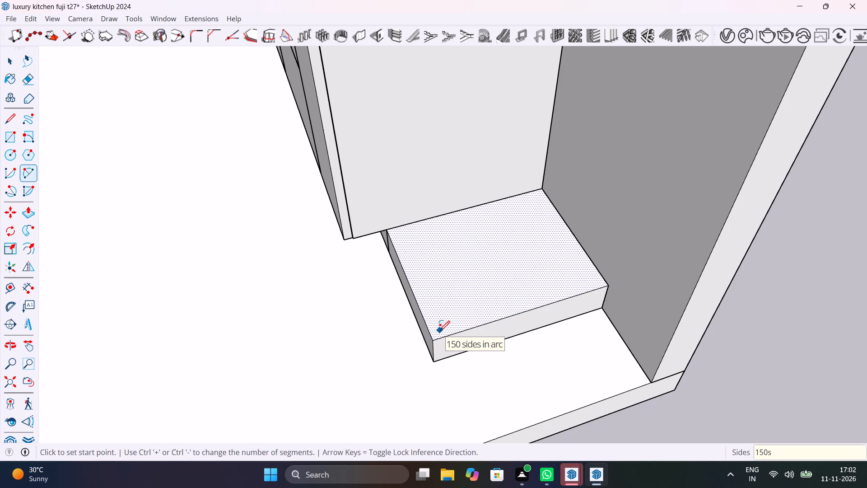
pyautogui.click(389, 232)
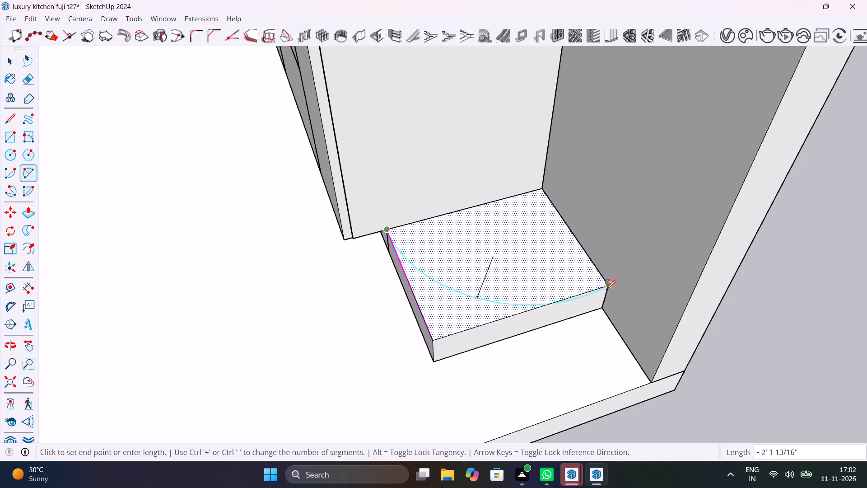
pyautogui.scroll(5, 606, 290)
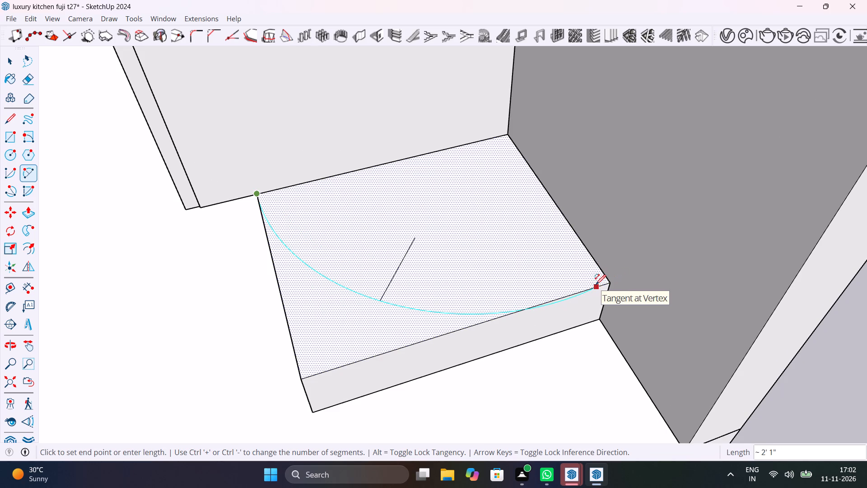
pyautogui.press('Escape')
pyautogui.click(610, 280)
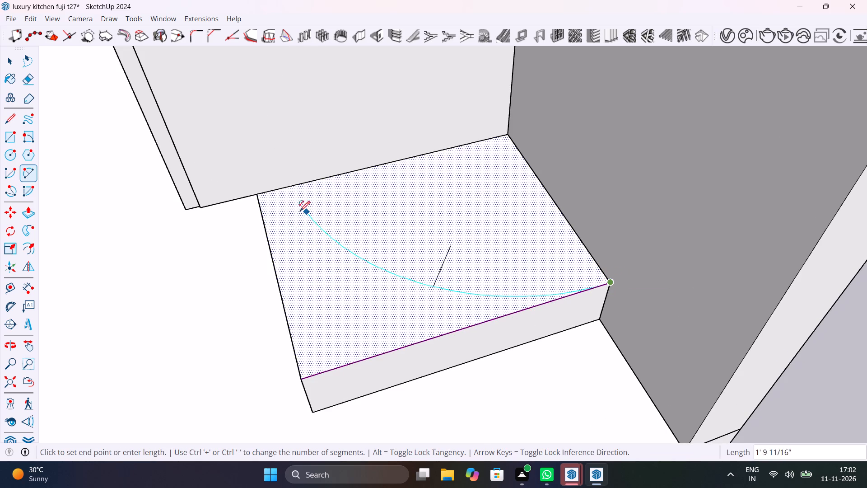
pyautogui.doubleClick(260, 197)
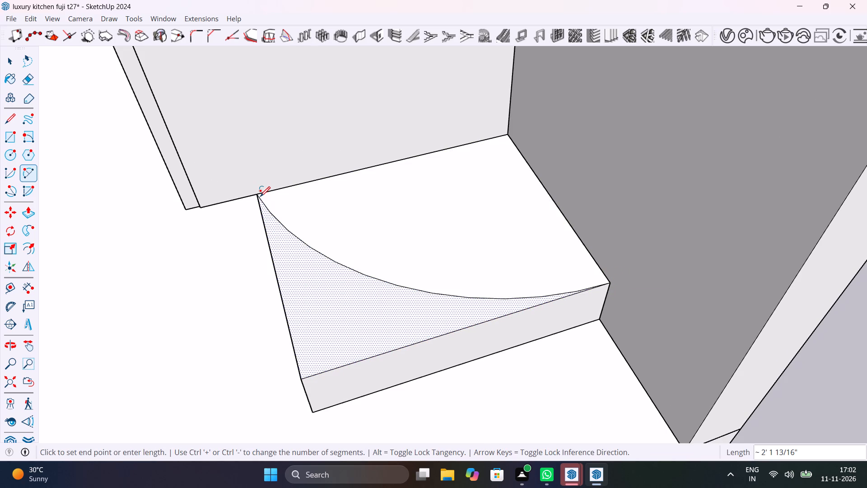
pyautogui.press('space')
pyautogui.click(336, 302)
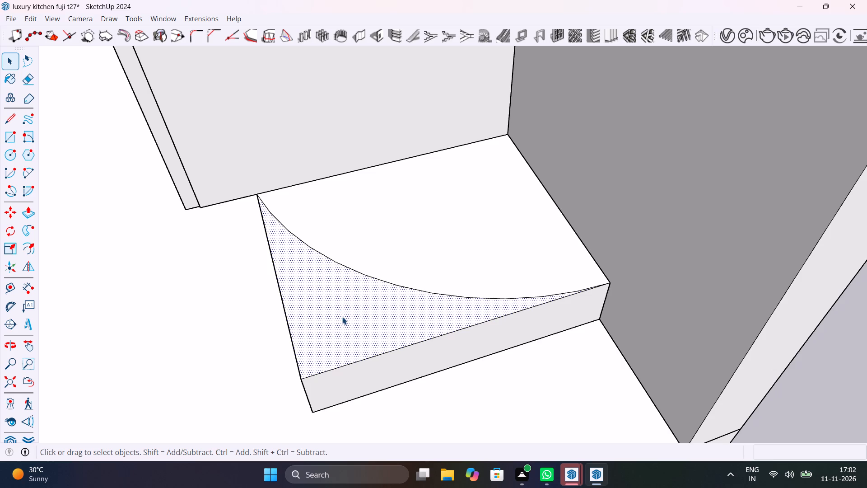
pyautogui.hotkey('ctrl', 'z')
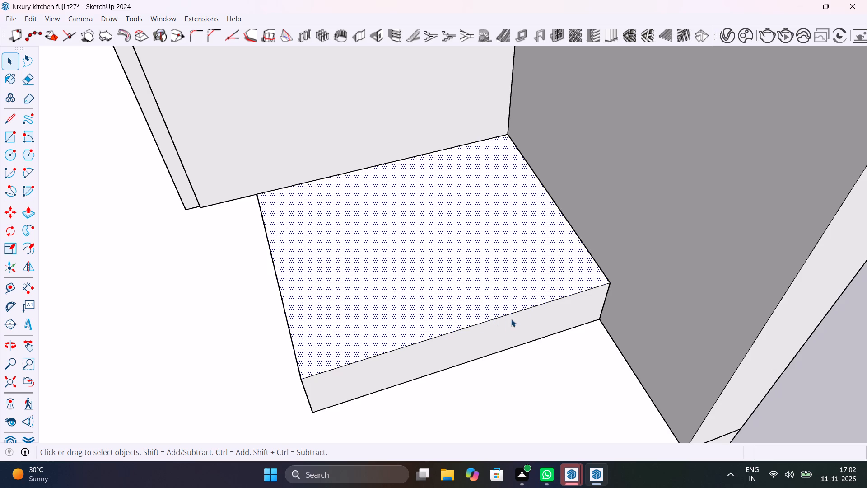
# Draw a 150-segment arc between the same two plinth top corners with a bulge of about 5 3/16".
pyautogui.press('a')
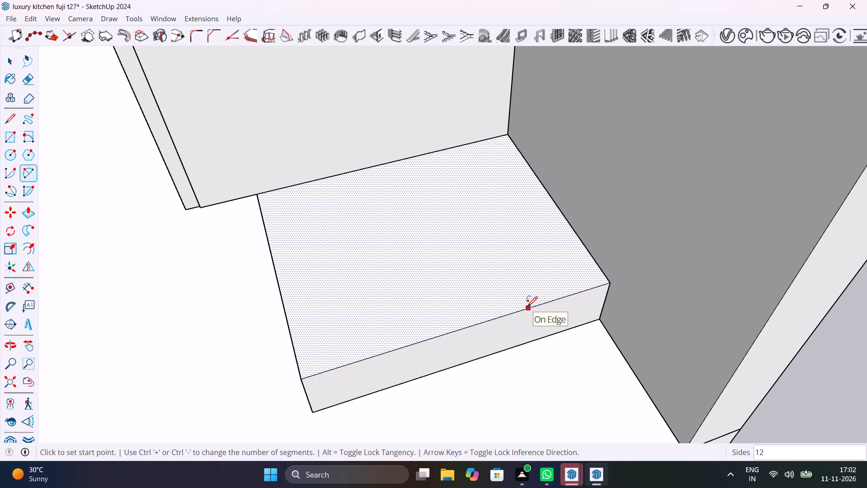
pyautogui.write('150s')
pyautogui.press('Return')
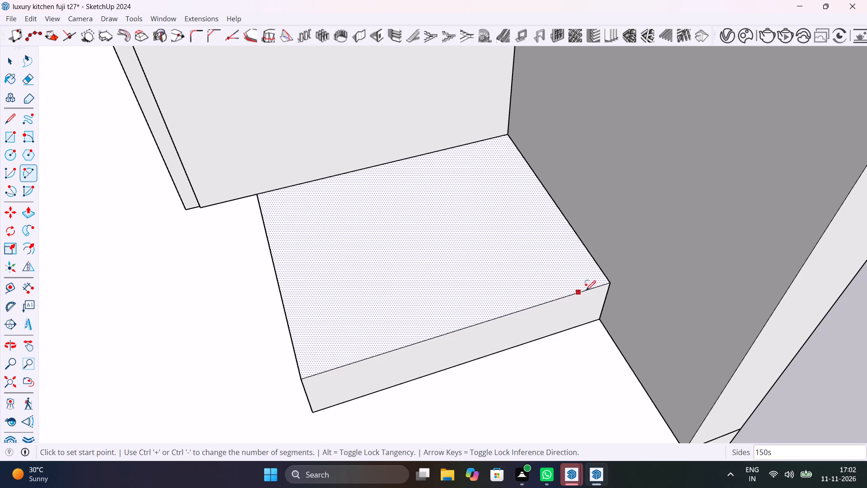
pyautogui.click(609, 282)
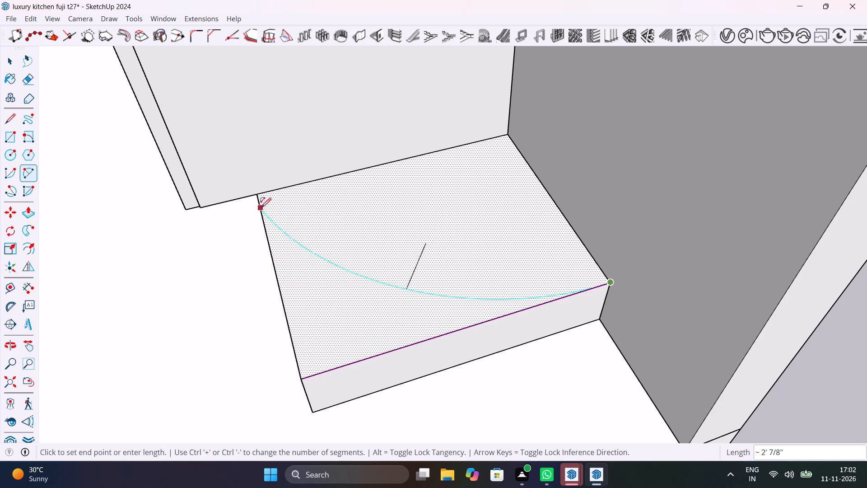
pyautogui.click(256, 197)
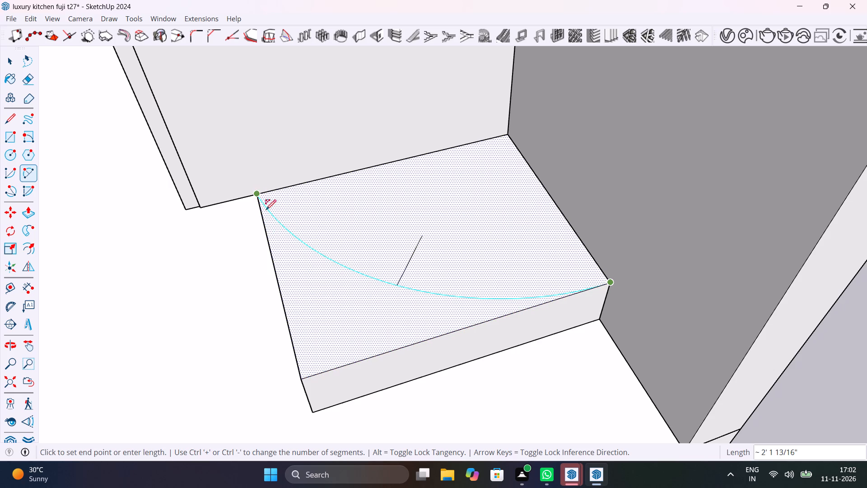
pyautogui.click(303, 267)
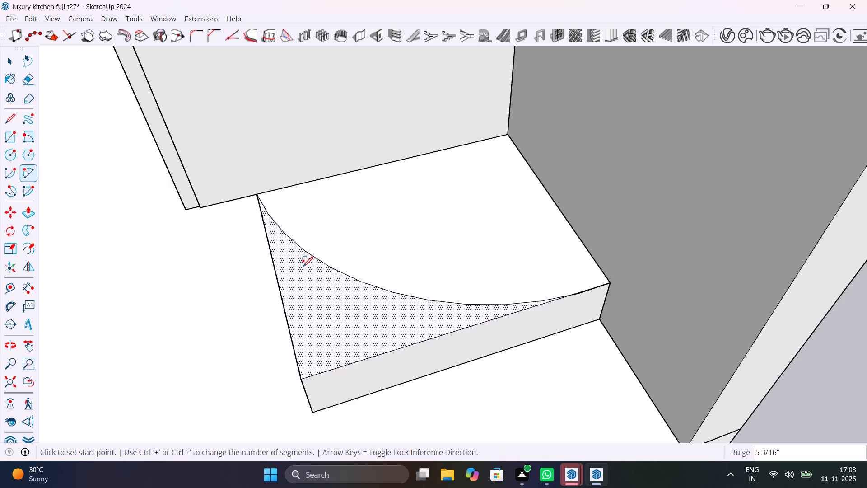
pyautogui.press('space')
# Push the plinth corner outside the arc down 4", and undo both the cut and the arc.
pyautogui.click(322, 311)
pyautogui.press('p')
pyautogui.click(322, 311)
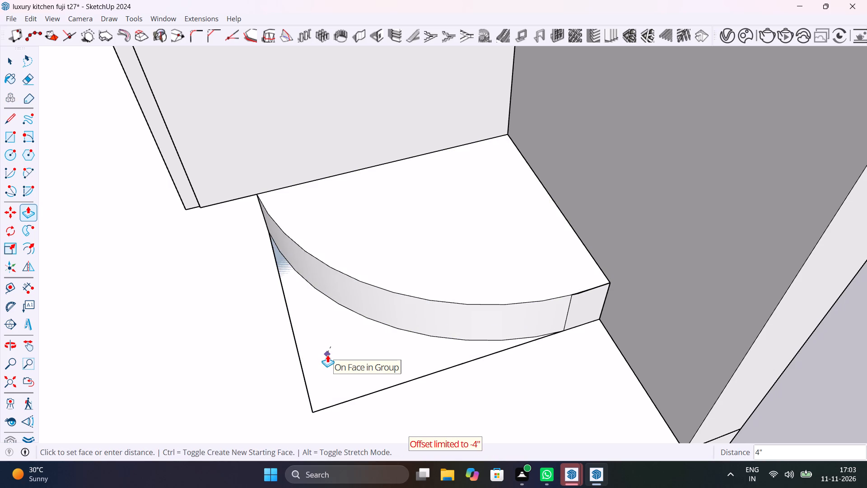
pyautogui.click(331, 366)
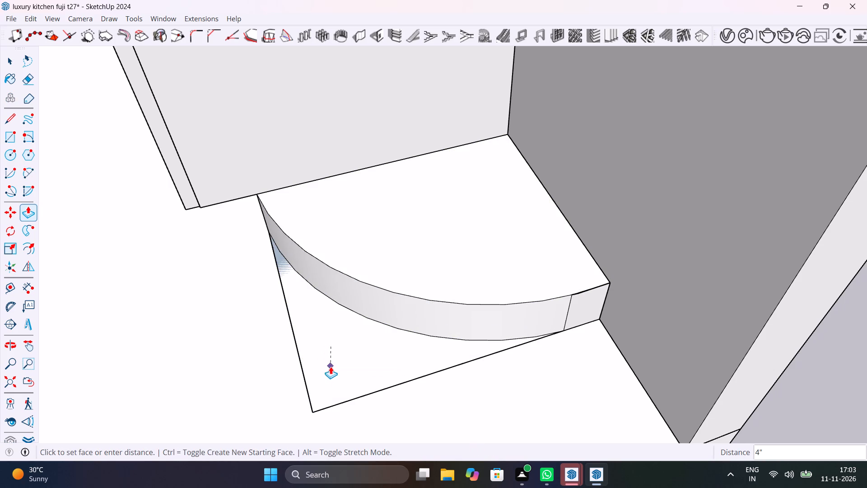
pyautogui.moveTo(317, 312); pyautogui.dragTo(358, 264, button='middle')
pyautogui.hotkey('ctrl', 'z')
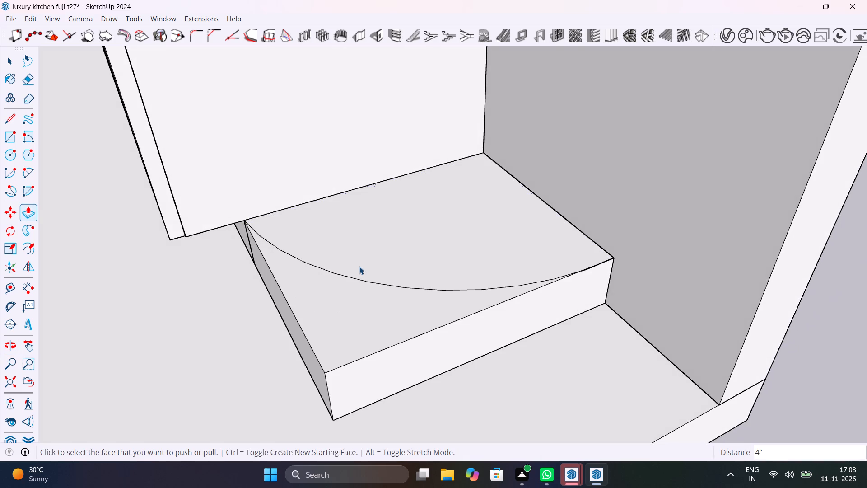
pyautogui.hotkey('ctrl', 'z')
# Draw a 150-segment tangent arc about 2' 1 13/16" across on the plinth's top, from the outer wall corner to the cabinet-side front corner.
pyautogui.scroll(5, 602, 254)
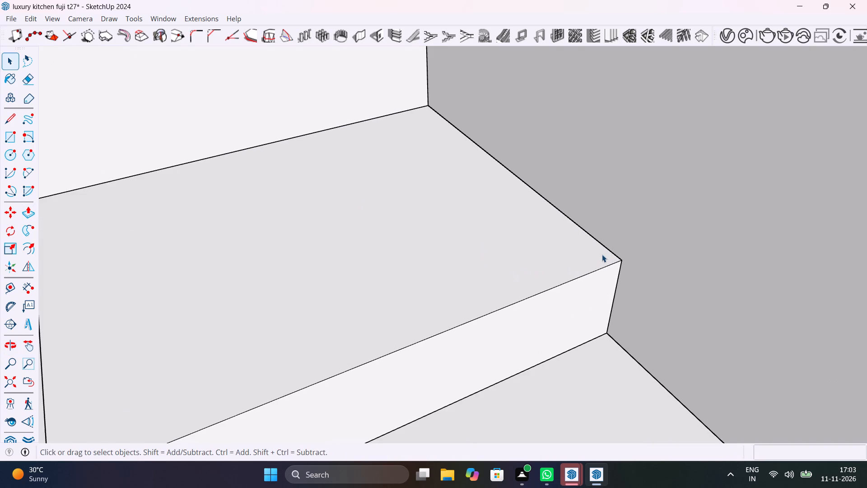
pyautogui.moveTo(605, 262); pyautogui.dragTo(603, 310, button='middle')
pyautogui.scroll(-13, 555, 239)
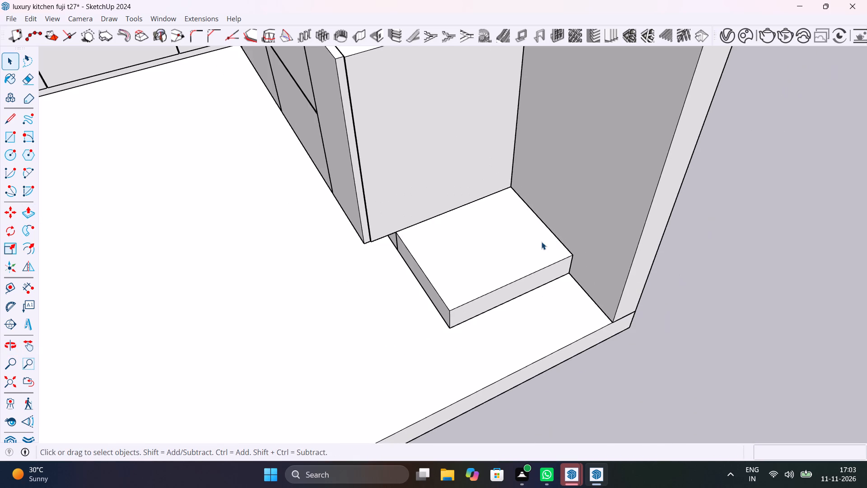
pyautogui.keyDown('shift'); pyautogui.moveTo(541, 241); pyautogui.dragTo(624, 271, button='middle'); pyautogui.keyUp('shift')
pyautogui.press('a')
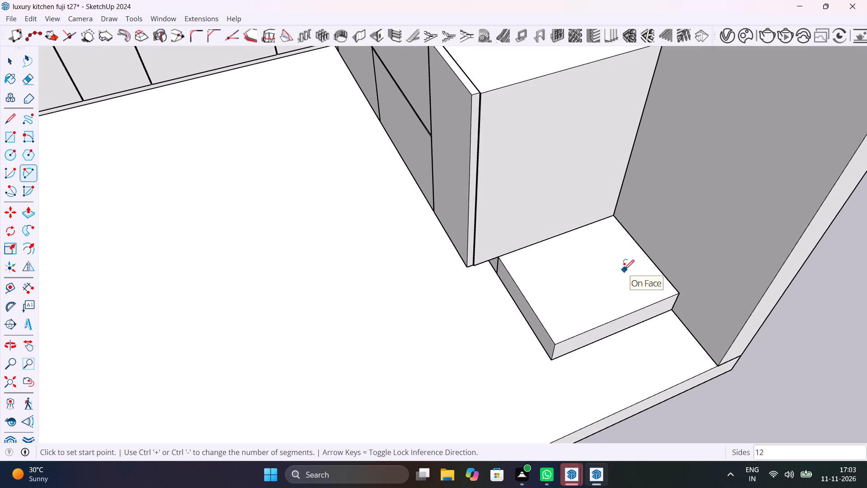
pyautogui.write('150s')
pyautogui.press('Return')
pyautogui.click(680, 292)
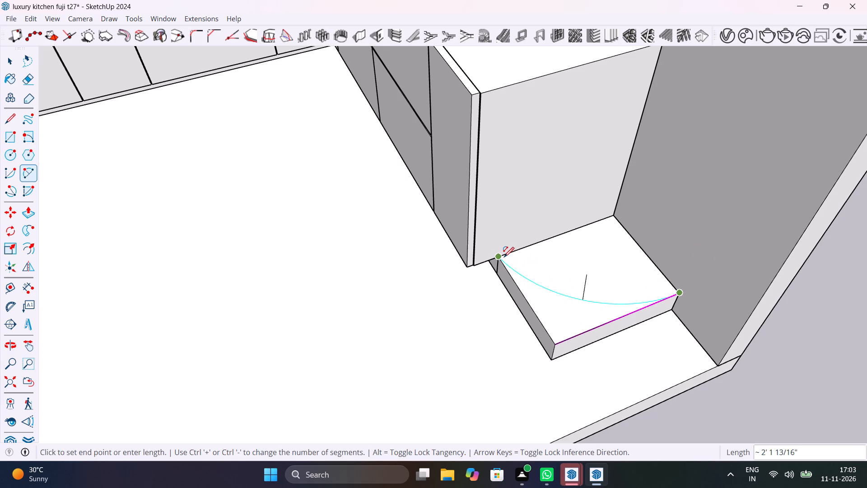
pyautogui.doubleClick(504, 257)
pyautogui.press('space')
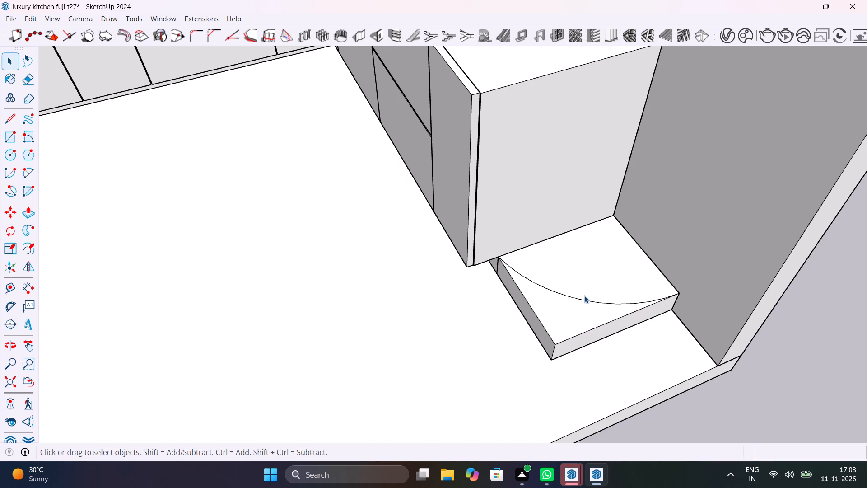
# Push the plinth corner outside the arc down to the floor, leaving a curved-front plinth.
pyautogui.click(580, 317)
pyautogui.press('p')
pyautogui.click(580, 318)
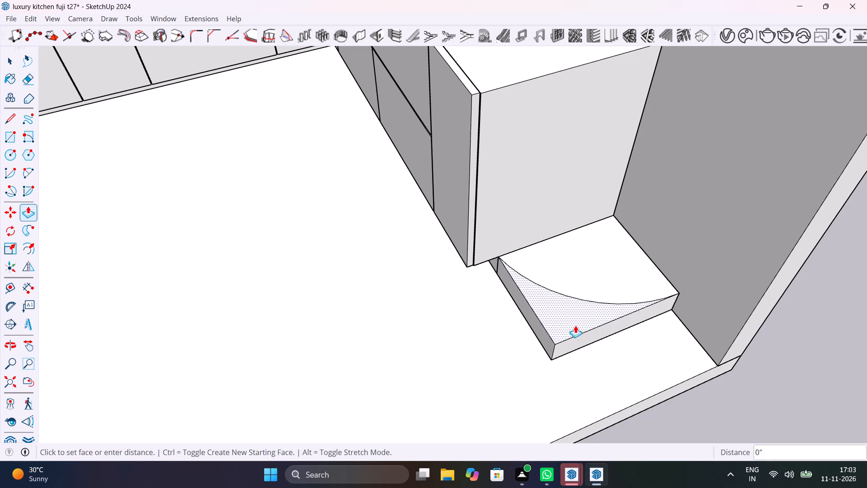
pyautogui.click(572, 352)
pyautogui.press('space')
# Make the whole curved-front plinth a group.
pyautogui.moveTo(577, 352); pyautogui.dragTo(555, 321, button='middle')
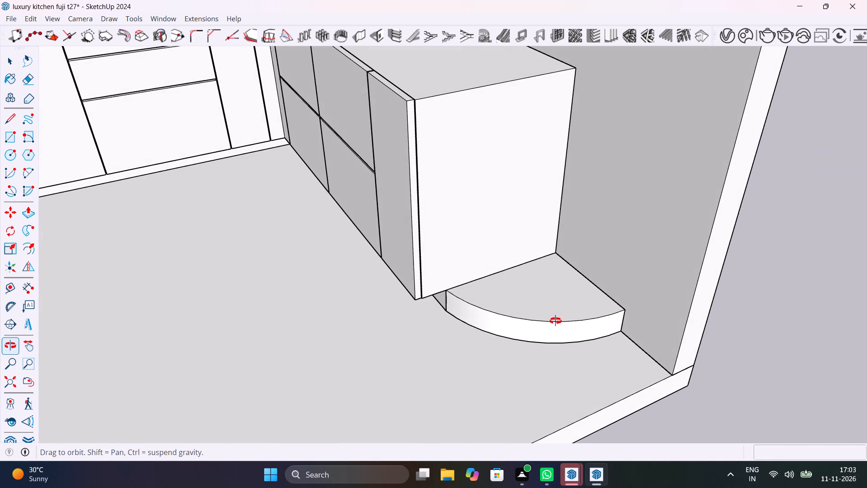
pyautogui.moveTo(555, 321); pyautogui.dragTo(598, 310, button='middle')
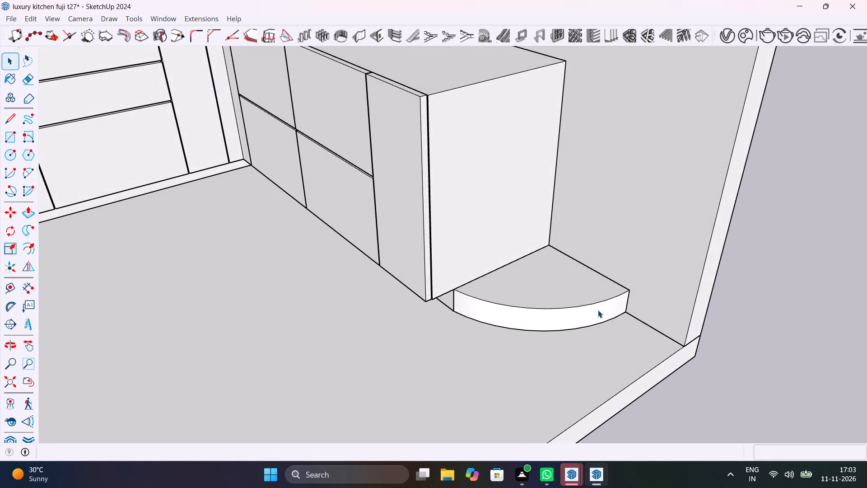
pyautogui.tripleClick(579, 300)
pyautogui.click(579, 299)
pyautogui.rightClick(579, 299)
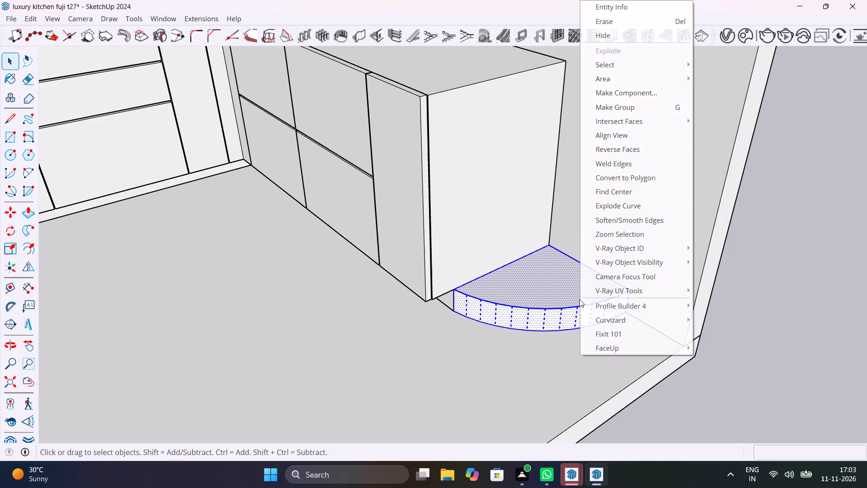
pyautogui.click(624, 104)
pyautogui.click(773, 292)
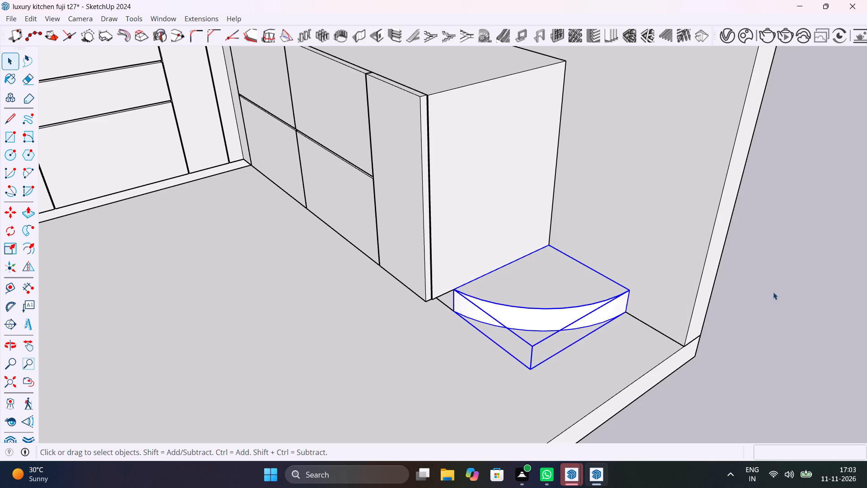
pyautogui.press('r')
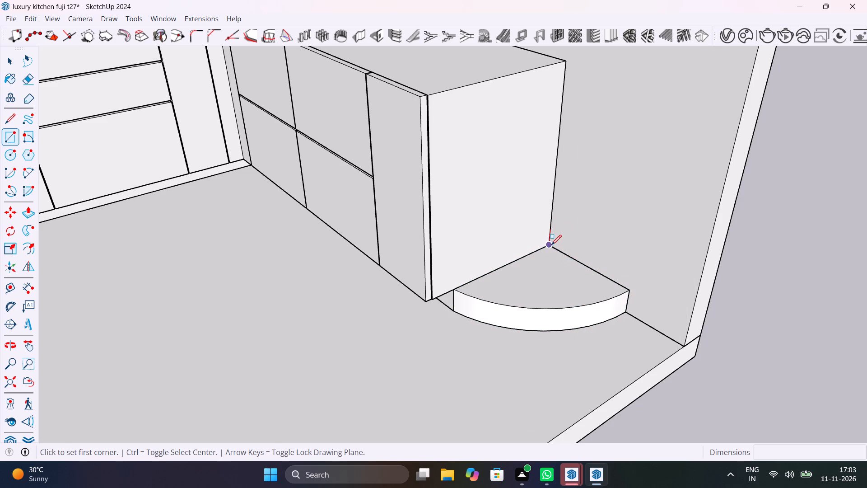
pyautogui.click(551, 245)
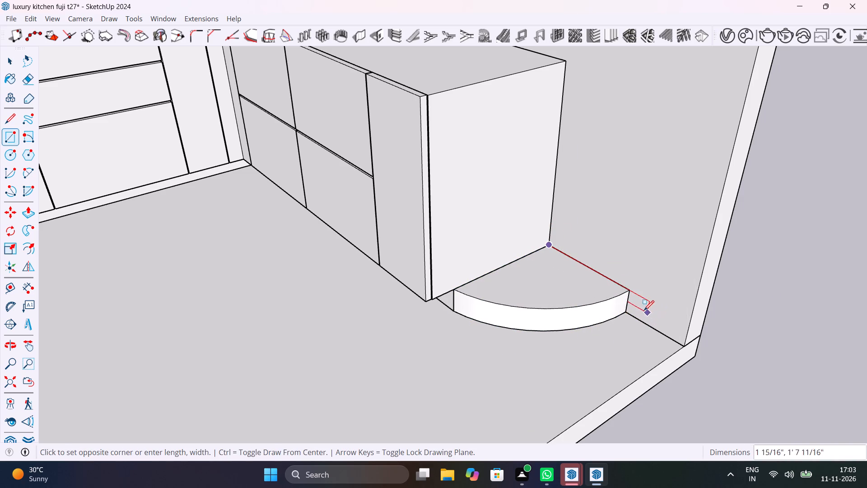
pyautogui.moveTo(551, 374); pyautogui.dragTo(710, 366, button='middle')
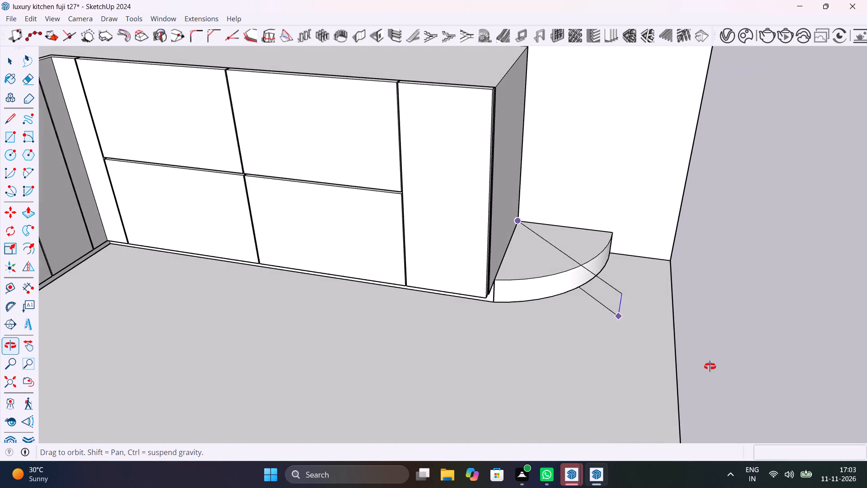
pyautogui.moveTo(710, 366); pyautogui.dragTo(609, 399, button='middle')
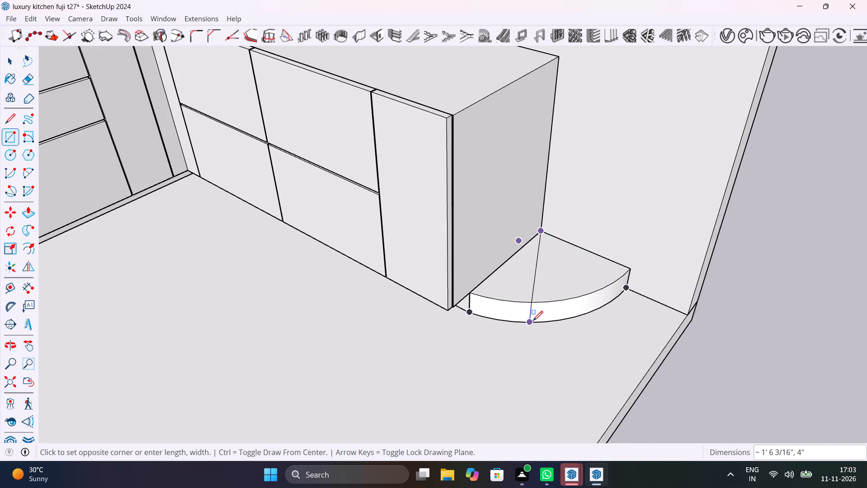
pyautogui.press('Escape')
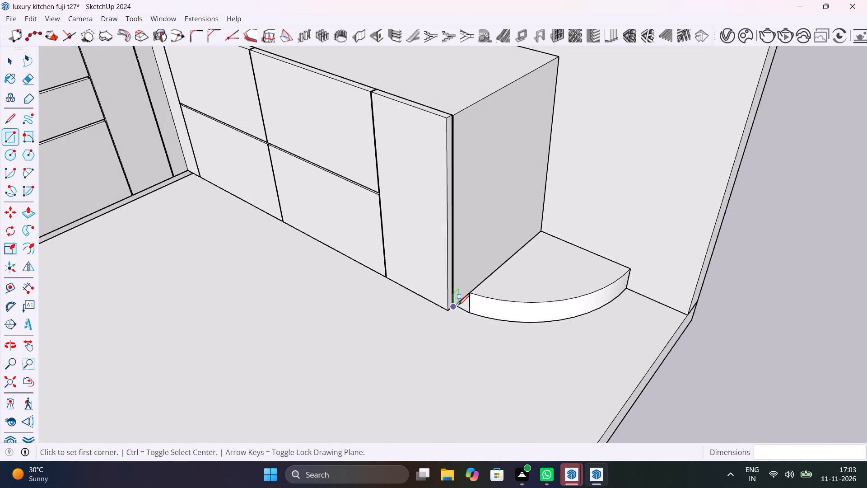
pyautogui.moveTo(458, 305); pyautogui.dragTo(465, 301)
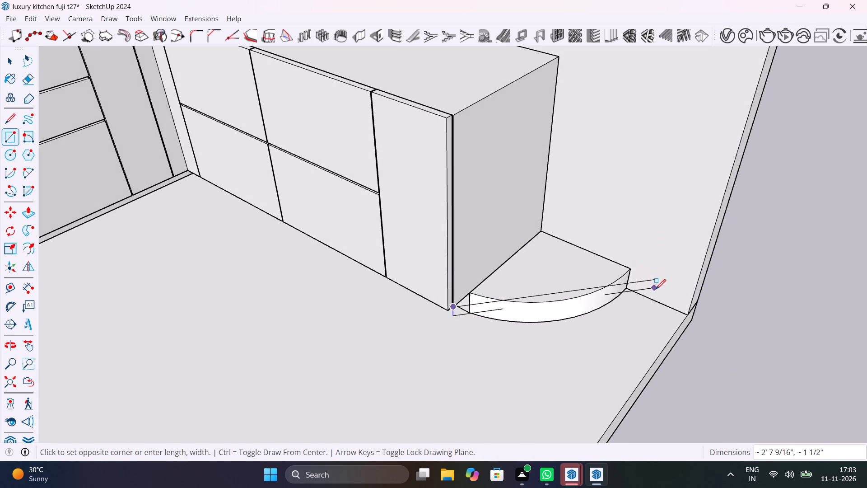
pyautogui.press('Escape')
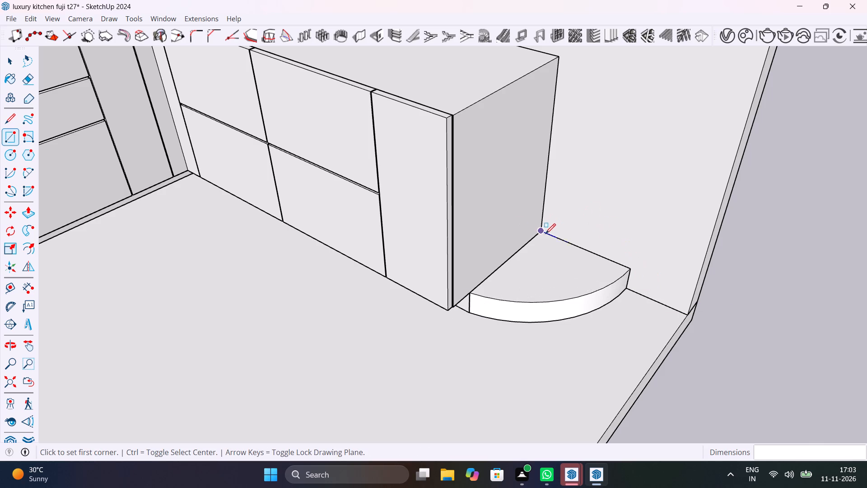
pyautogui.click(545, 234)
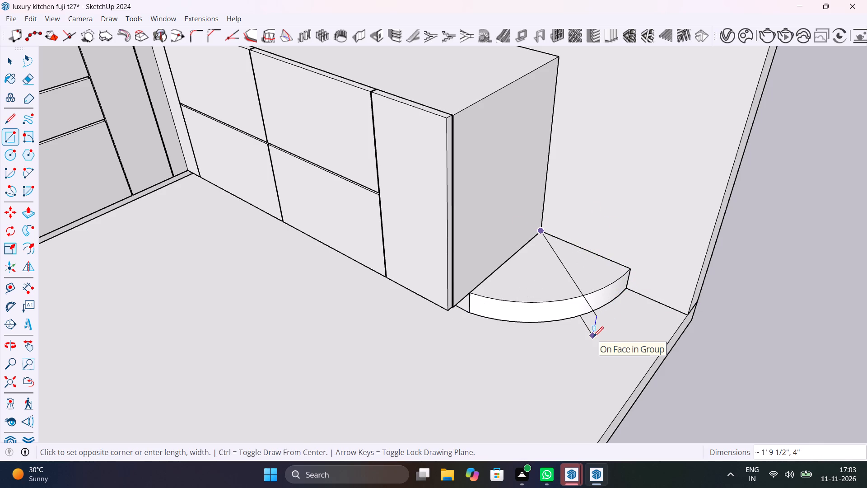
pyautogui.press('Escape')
# Move the grouped curved plinth about 3' 4 5/8" along the green axis, out past the end of the wall.
pyautogui.press('space')
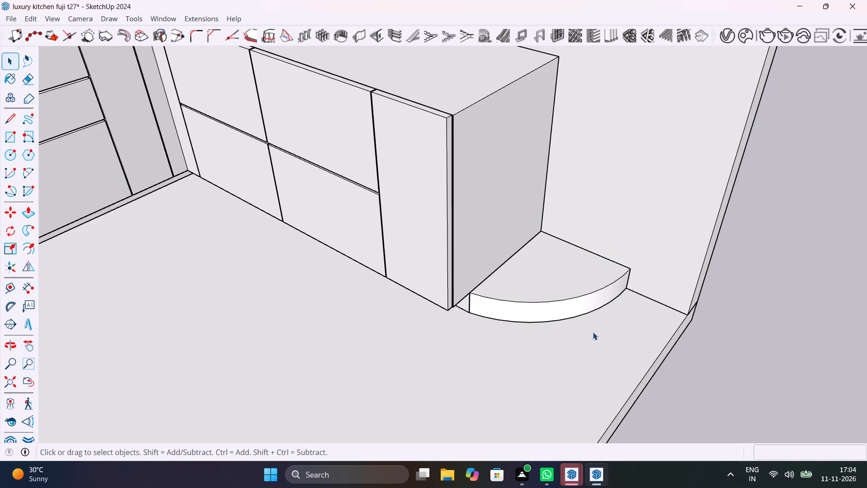
pyautogui.click(579, 302)
pyautogui.press('m')
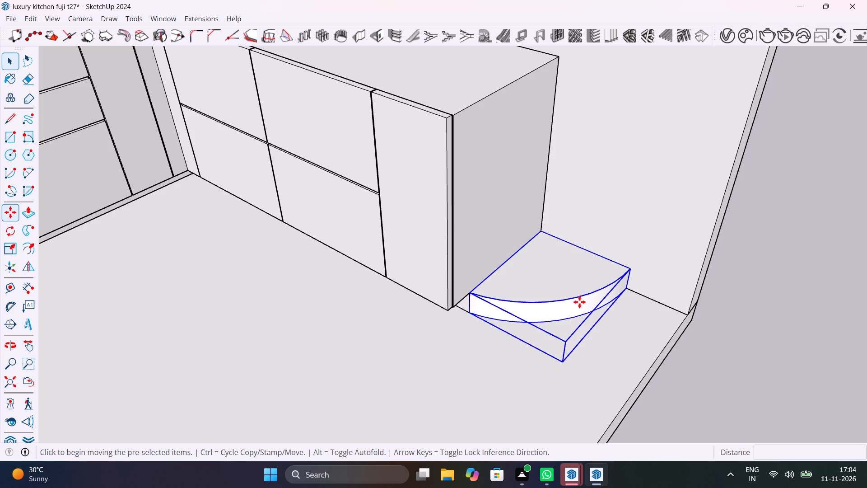
pyautogui.click(540, 230)
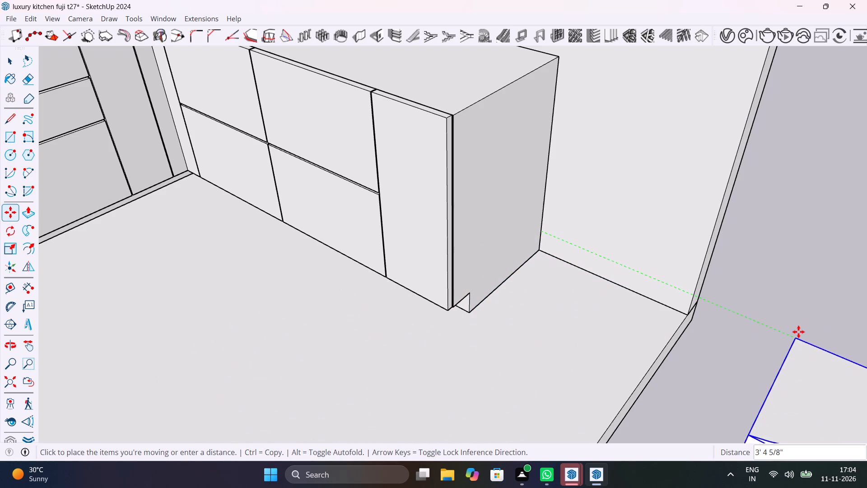
pyautogui.click(798, 332)
pyautogui.press('space')
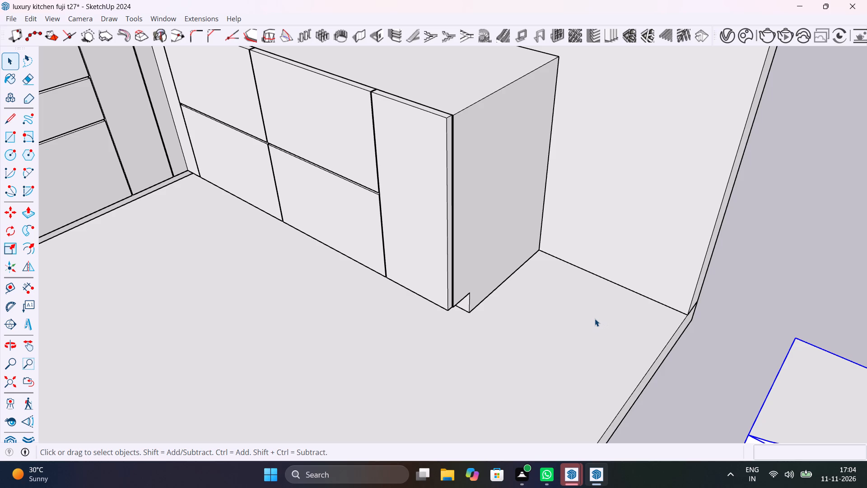
# Save the model.
pyautogui.scroll(2, 589, 312)
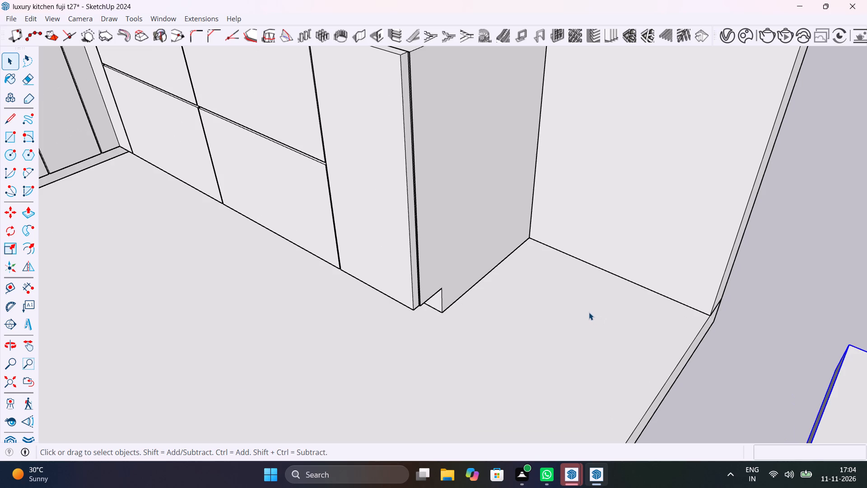
pyautogui.hotkey('ctrl', 's')
# Draw a floor rectangle about 1' 4 7/16" by 1' 8" from the cabinet side's lower front corner to the wall's base edge.
pyautogui.scroll(3, 582, 301)
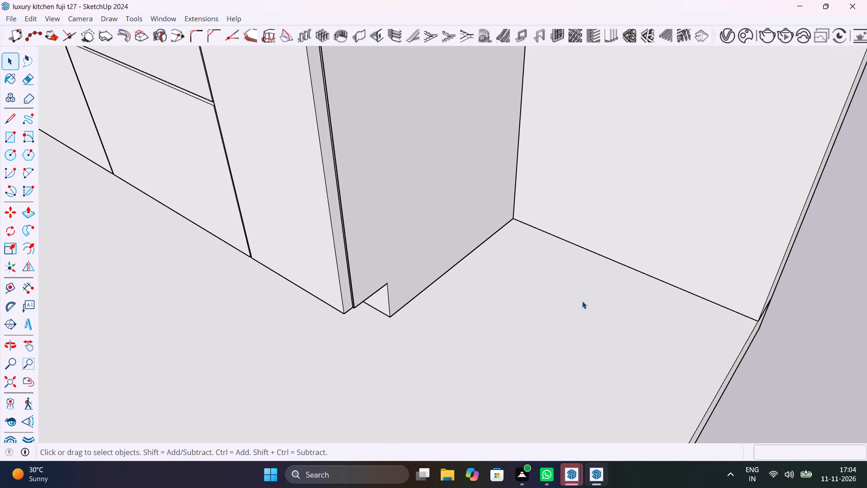
pyautogui.moveTo(582, 301); pyautogui.dragTo(589, 257, button='middle')
pyautogui.scroll(1, 589, 257)
pyautogui.press('r')
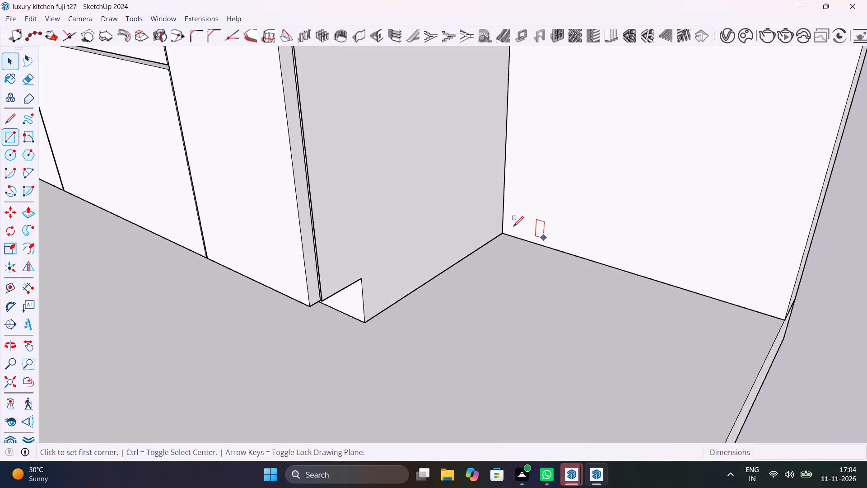
pyautogui.click(503, 231)
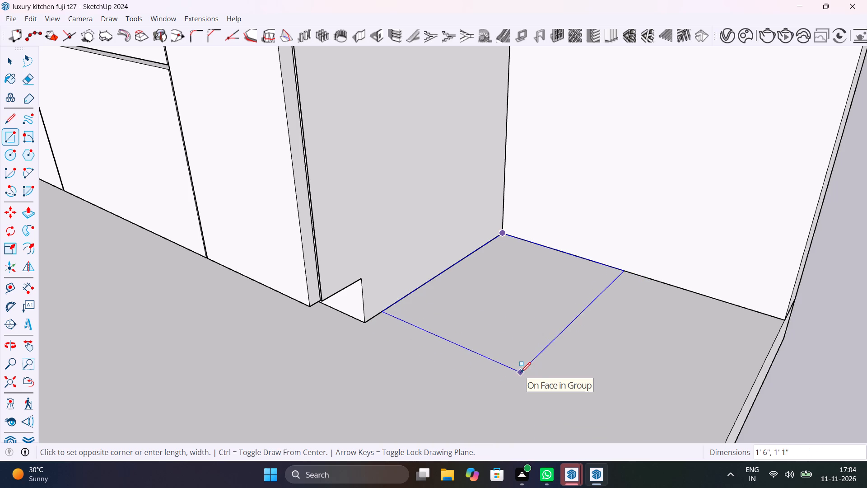
pyautogui.press('Escape')
pyautogui.click(368, 322)
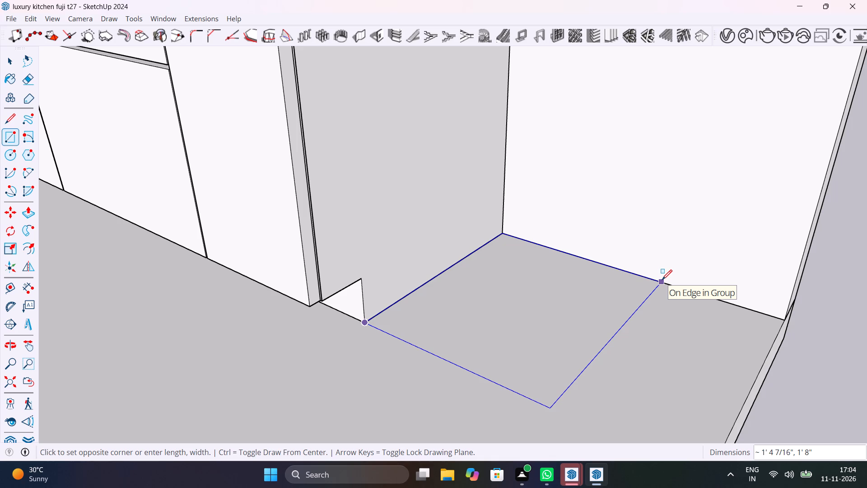
pyautogui.click(662, 280)
# Extrude the floor rectangle beside the cabinet up 1" into a flat slab.
pyautogui.press('space')
pyautogui.click(611, 305)
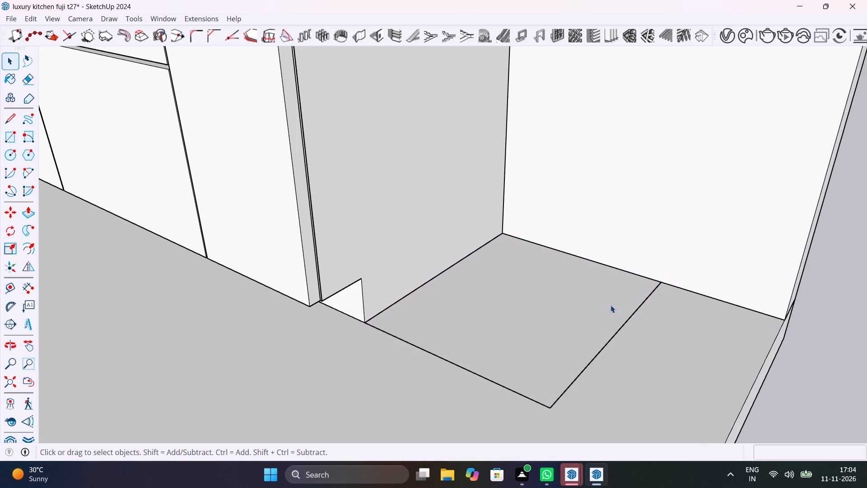
pyautogui.press('p')
pyautogui.click(611, 305)
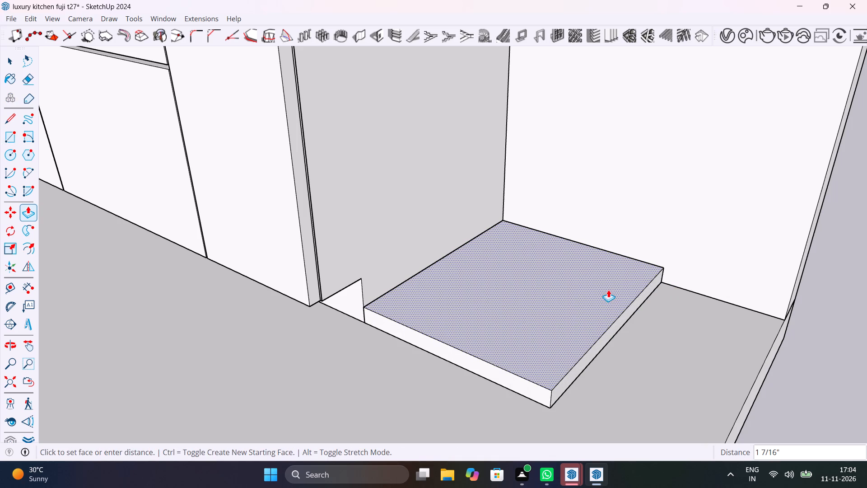
pyautogui.press('1')
pyautogui.hotkey('shift', '"')
pyautogui.press('Return')
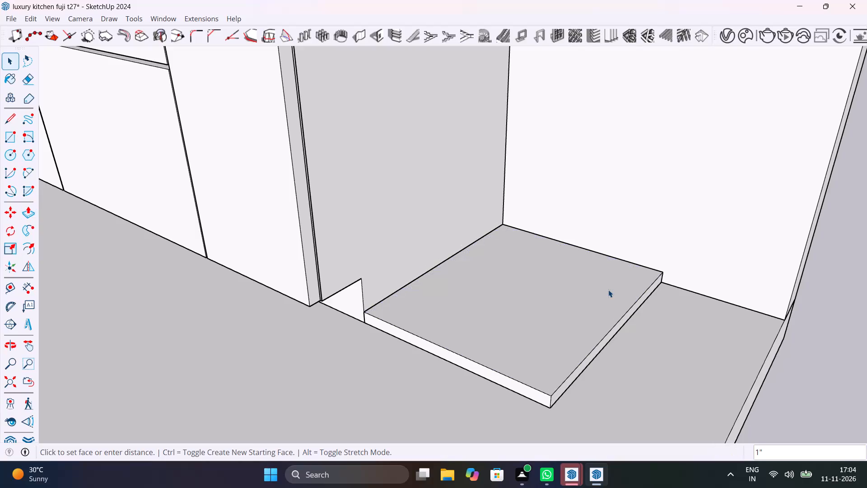
# Make the whole 1" slab a group.
pyautogui.press('space')
pyautogui.tripleClick(606, 308)
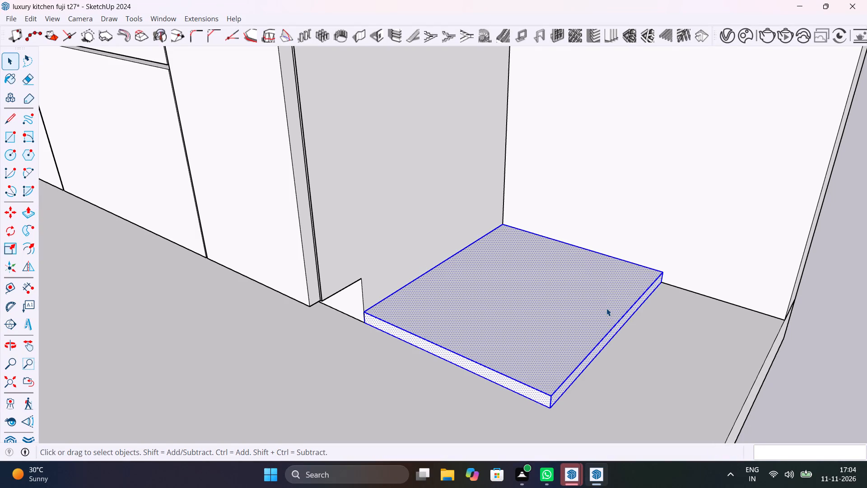
pyautogui.rightClick(606, 308)
pyautogui.click(660, 109)
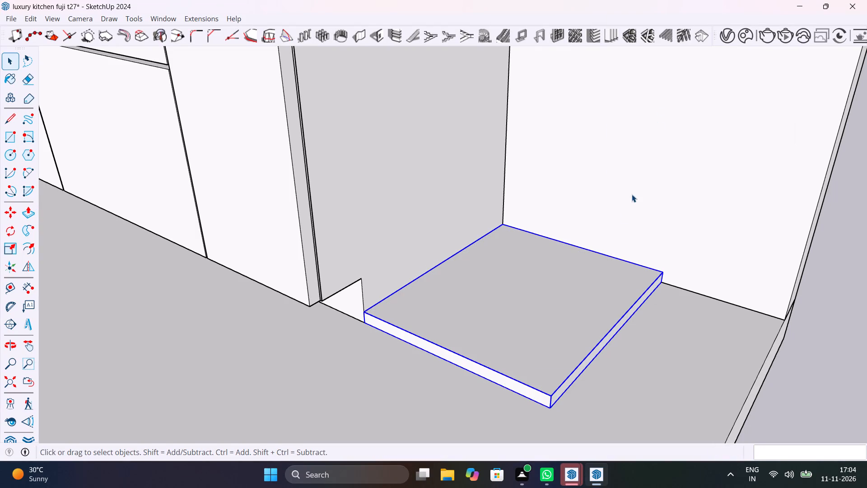
# Inside the slab group, draw a tangent arc about 2' 1 7/8" across its top, from the outer wall corner to the cabinet-side front corner.
pyautogui.doubleClick(594, 276)
pyautogui.moveTo(608, 303); pyautogui.dragTo(498, 354, button='middle')
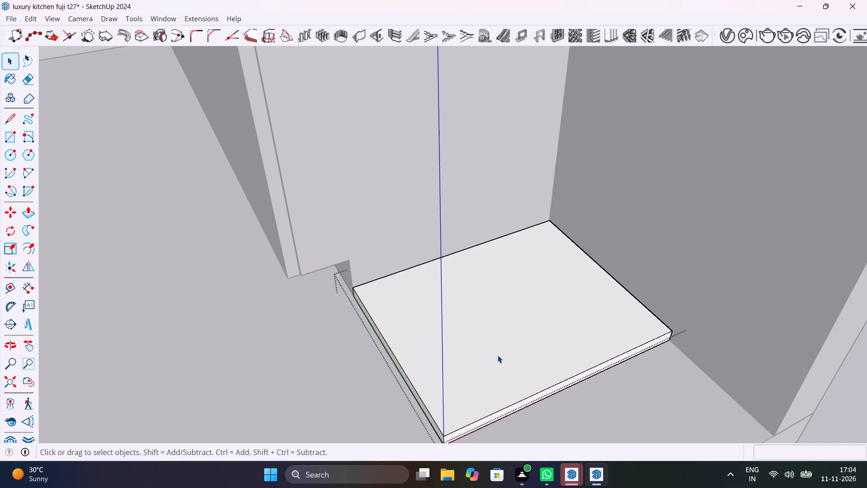
pyautogui.press('a')
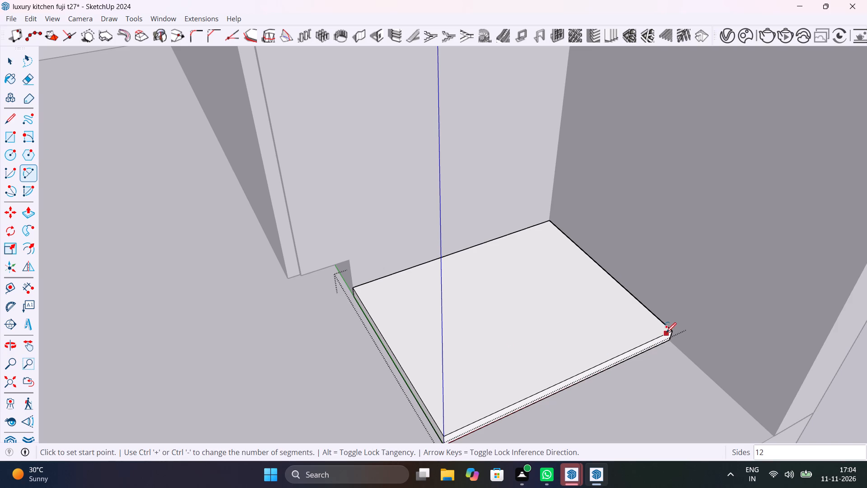
pyautogui.click(667, 332)
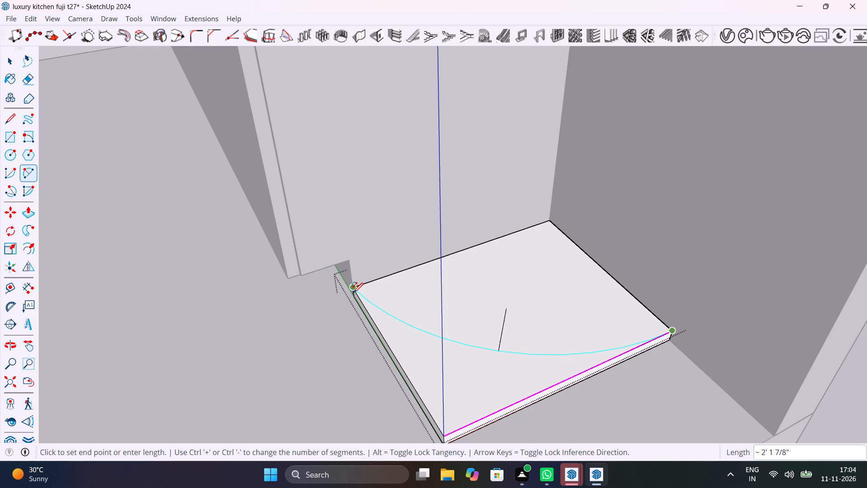
pyautogui.doubleClick(353, 293)
pyautogui.press('space')
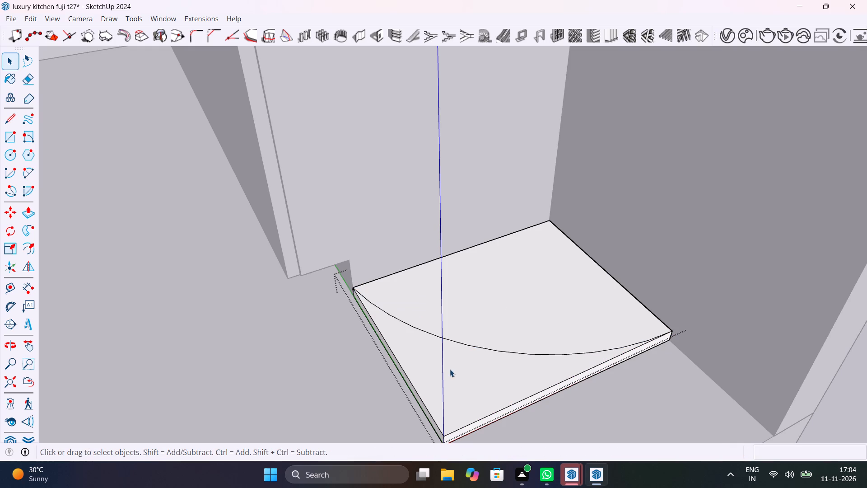
# Push the slab corner outside the arc down 1" to the floor, leaving a curved-front shelf, and close the group.
pyautogui.click(450, 369)
pyautogui.press('p')
pyautogui.click(452, 369)
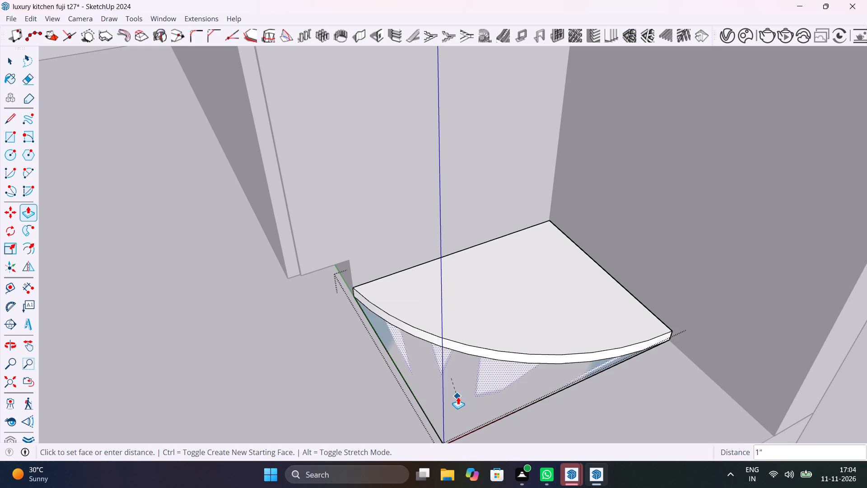
pyautogui.click(458, 397)
pyautogui.scroll(-15, 467, 398)
pyautogui.press('space')
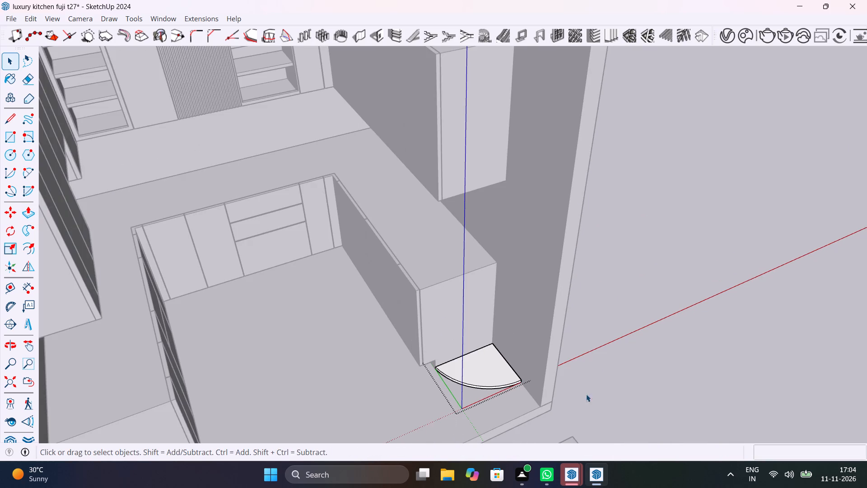
pyautogui.click(623, 388)
# Move the 1" curved shelf about 4' 4 7/16" out of the kitchen, near the set-aside plinth.
pyautogui.moveTo(591, 391); pyautogui.dragTo(687, 311, button='middle')
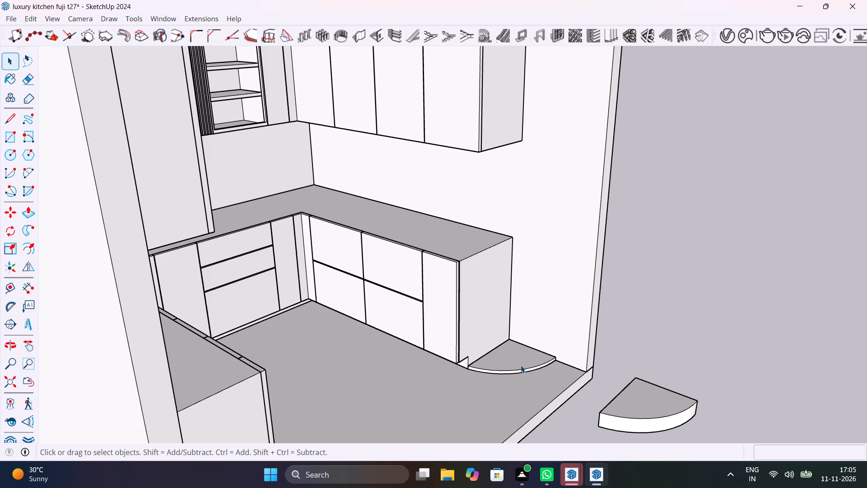
pyautogui.click(521, 367)
pyautogui.press('m')
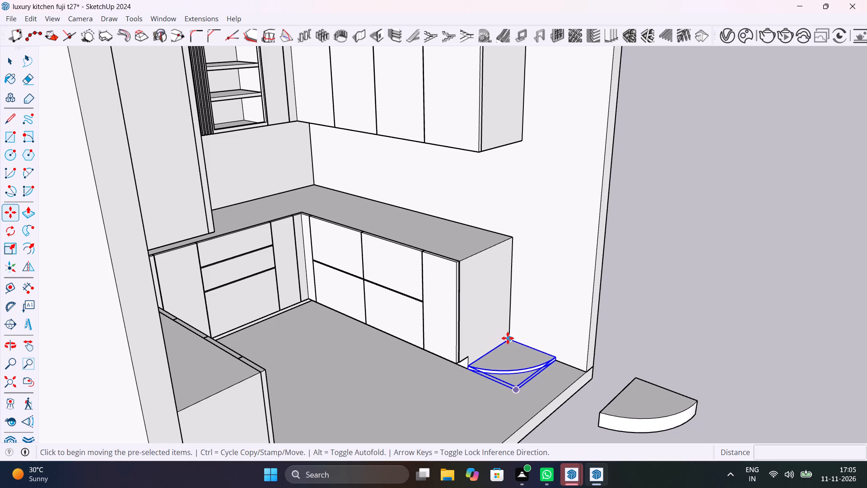
pyautogui.click(511, 338)
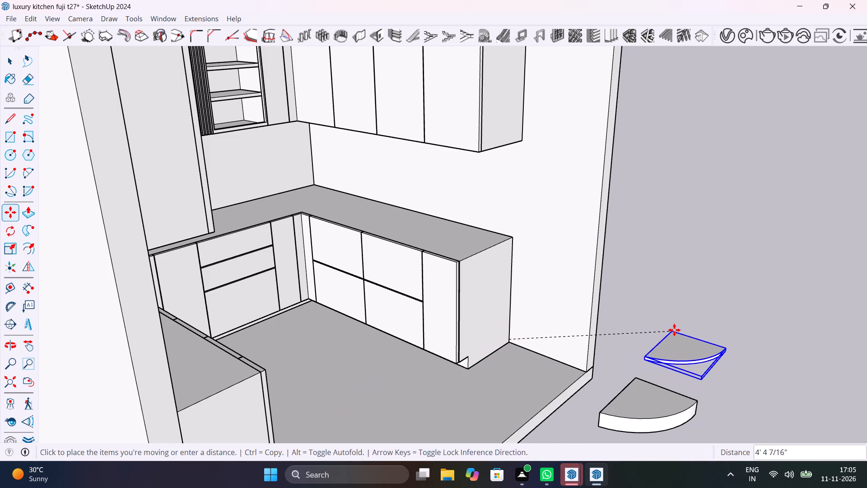
pyautogui.click(674, 329)
pyautogui.press('space')
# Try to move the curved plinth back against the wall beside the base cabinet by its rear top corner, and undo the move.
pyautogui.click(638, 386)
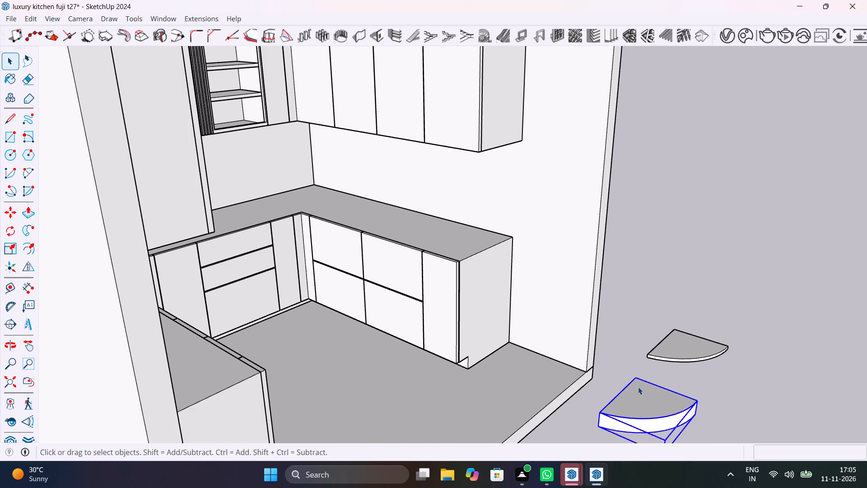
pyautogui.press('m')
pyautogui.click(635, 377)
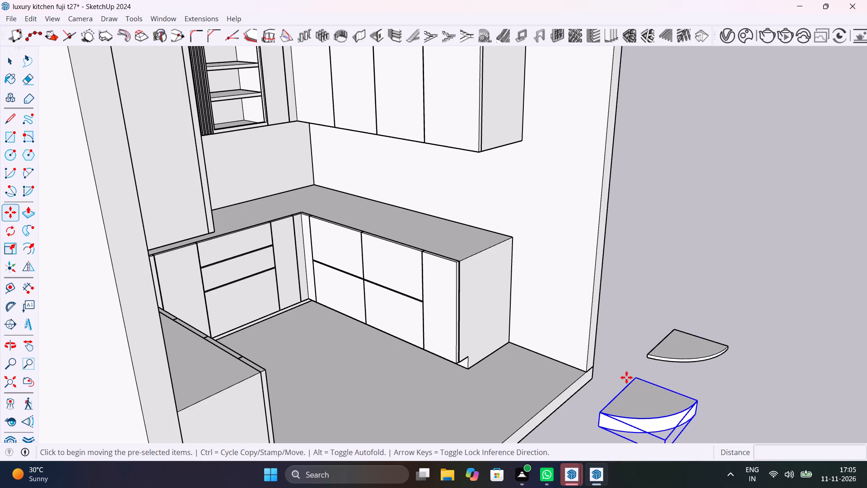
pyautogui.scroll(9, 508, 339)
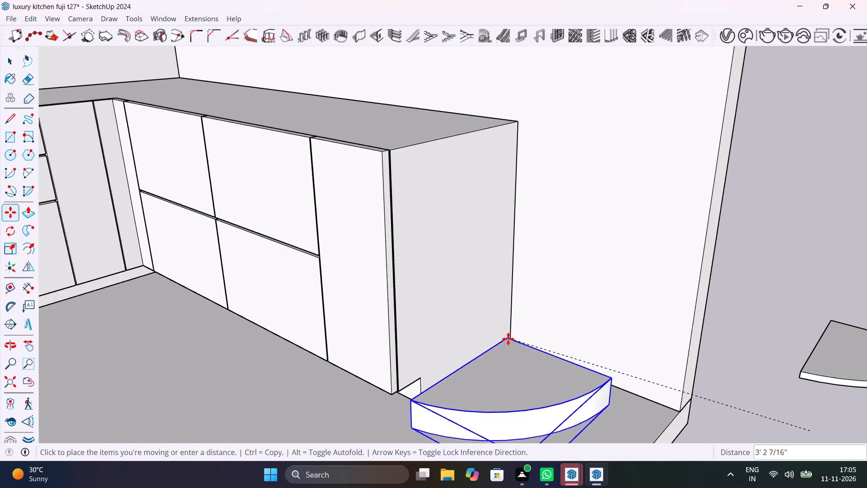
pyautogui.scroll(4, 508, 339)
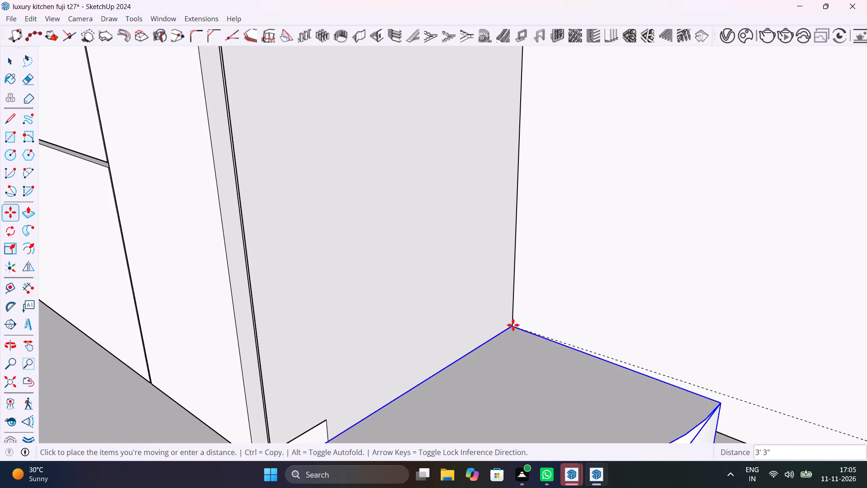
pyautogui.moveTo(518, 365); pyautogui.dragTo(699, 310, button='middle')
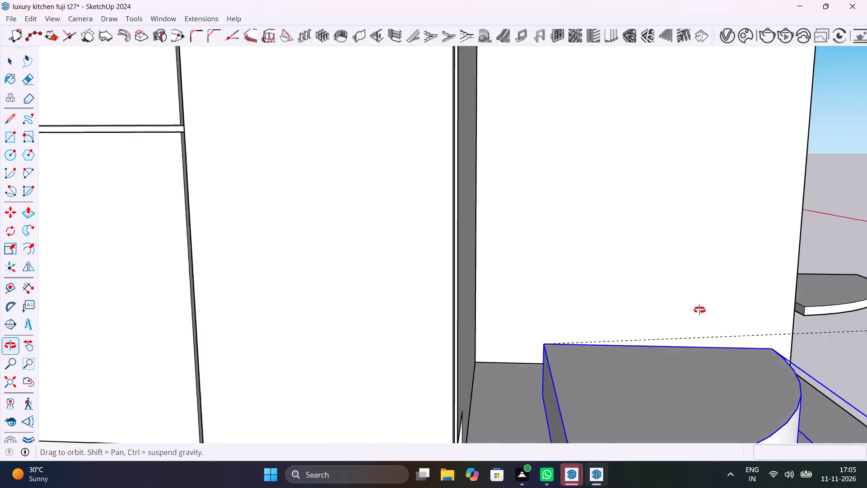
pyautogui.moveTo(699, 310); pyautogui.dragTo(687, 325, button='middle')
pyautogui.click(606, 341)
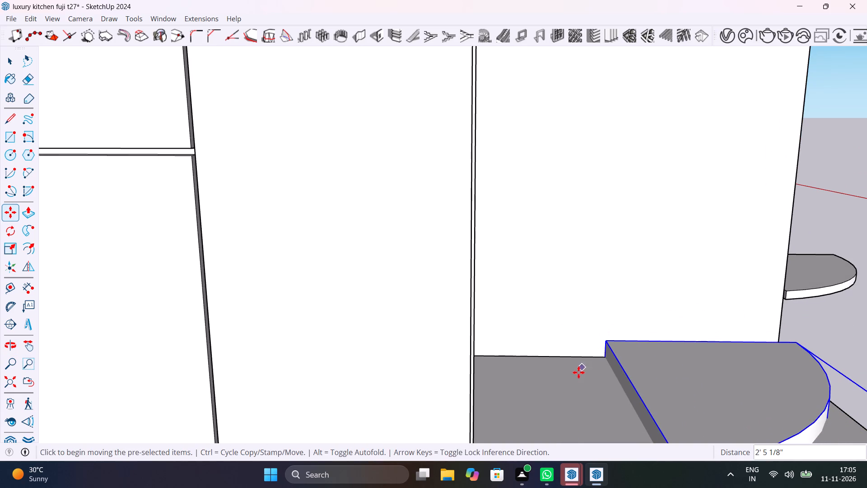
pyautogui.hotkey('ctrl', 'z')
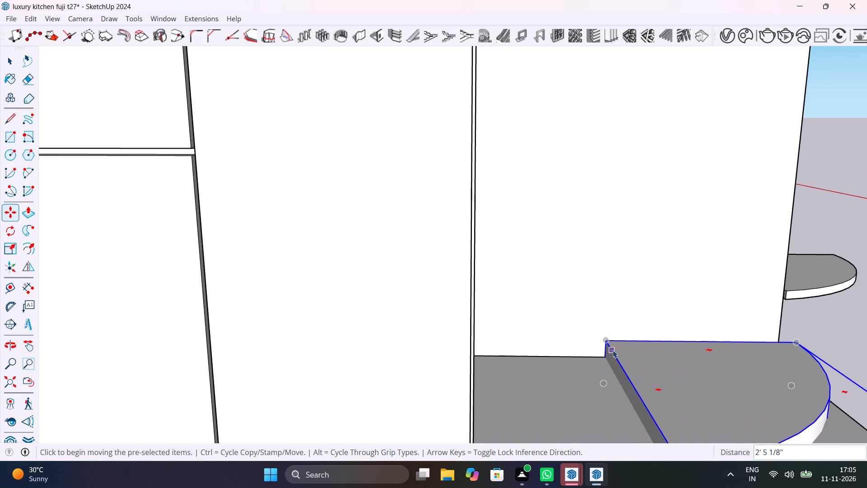
# Move the curved plinth about 3' 4 5/8" by its rear bottom corner into the floor corner between the wall and the base cabinet.
pyautogui.scroll(-7, 759, 332)
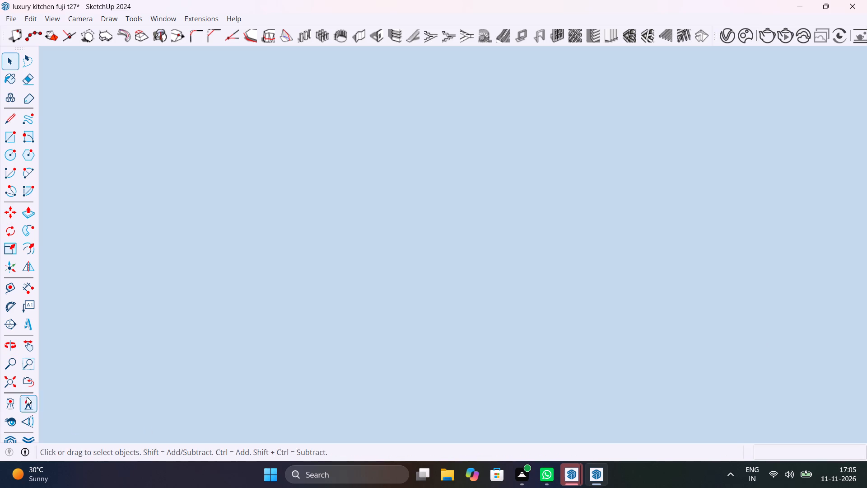
pyautogui.click(7, 383)
pyautogui.scroll(10, 670, 347)
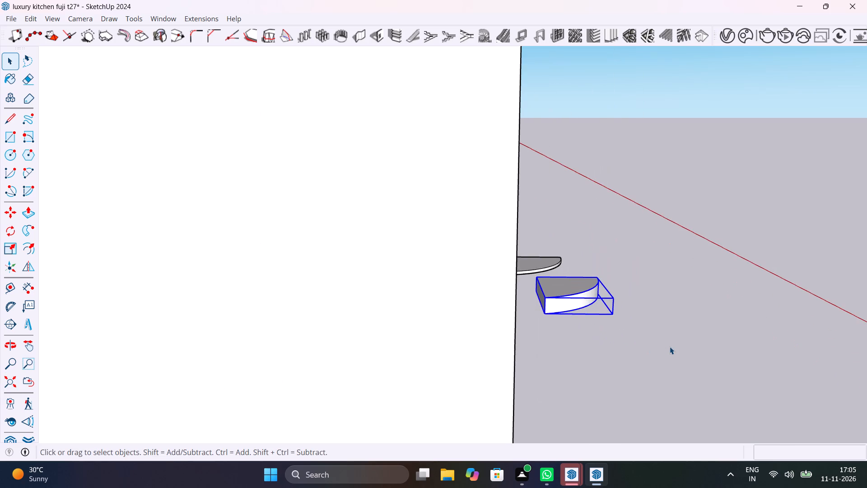
pyautogui.moveTo(609, 358); pyautogui.dragTo(450, 414, button='middle')
pyautogui.scroll(6, 419, 341)
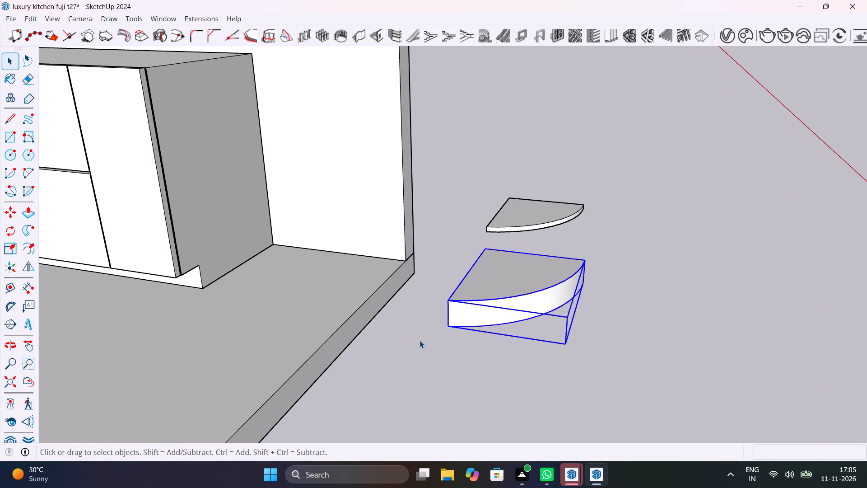
pyautogui.scroll(1, 422, 341)
pyautogui.moveTo(424, 341); pyautogui.dragTo(573, 346, button='middle')
pyautogui.press('space')
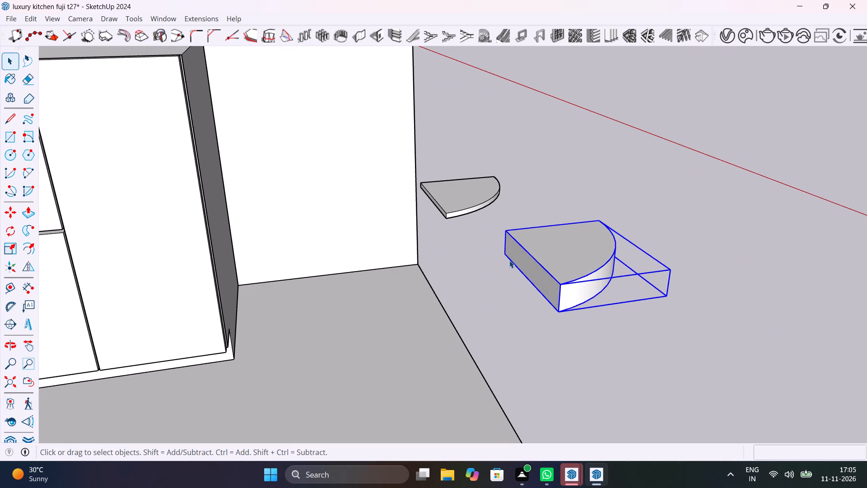
pyautogui.press('m')
pyautogui.click(503, 255)
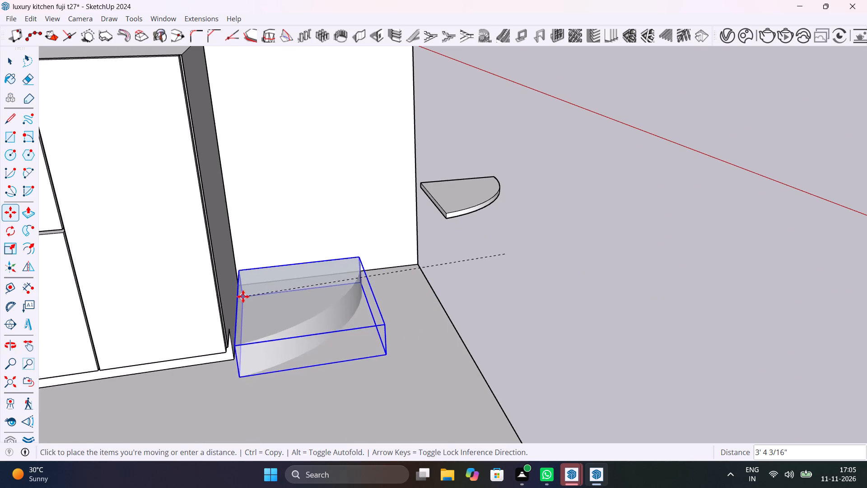
pyautogui.scroll(10, 241, 287)
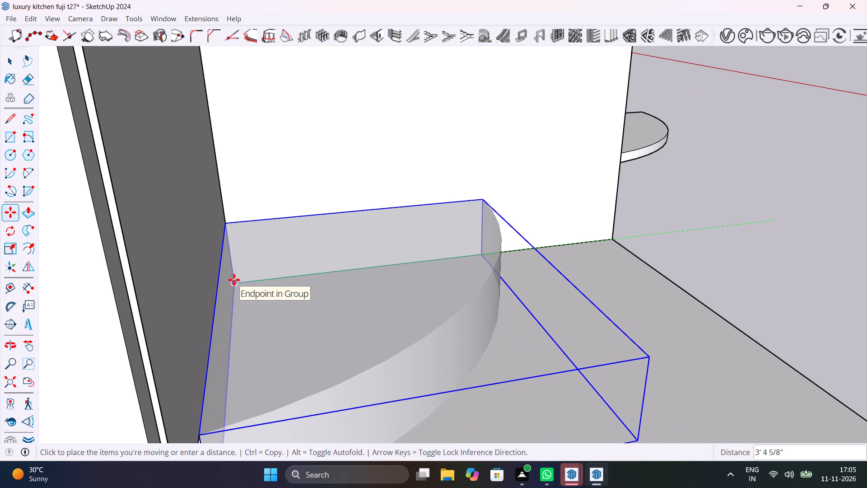
pyautogui.click(234, 280)
pyautogui.press('space')
pyautogui.click(710, 256)
# Inside the plinth group, push the top face down to leave the plinth about 2 5/8" high, and close the group.
pyautogui.moveTo(631, 284); pyautogui.dragTo(500, 307, button='middle')
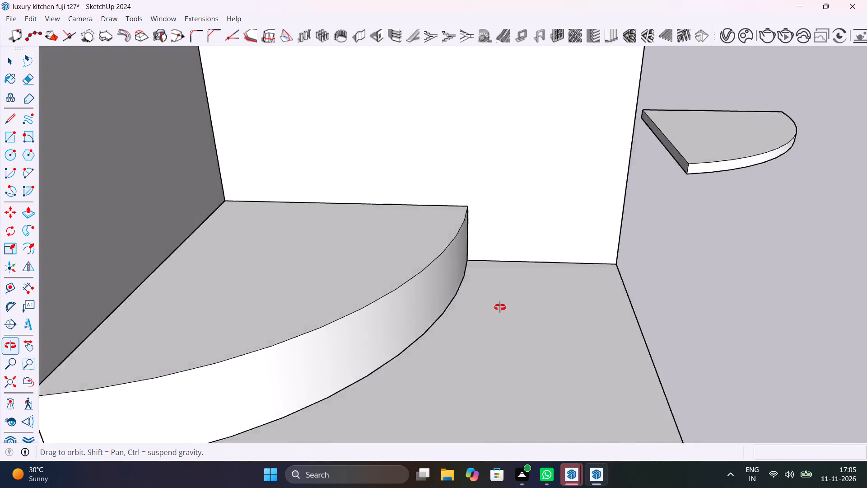
pyautogui.moveTo(500, 307); pyautogui.dragTo(400, 310, button='middle')
pyautogui.scroll(-6, 400, 311)
pyautogui.keyDown('shift'); pyautogui.moveTo(357, 307); pyautogui.dragTo(543, 349, button='middle'); pyautogui.keyUp('shift')
pyautogui.click(523, 307)
pyautogui.tripleClick(525, 307)
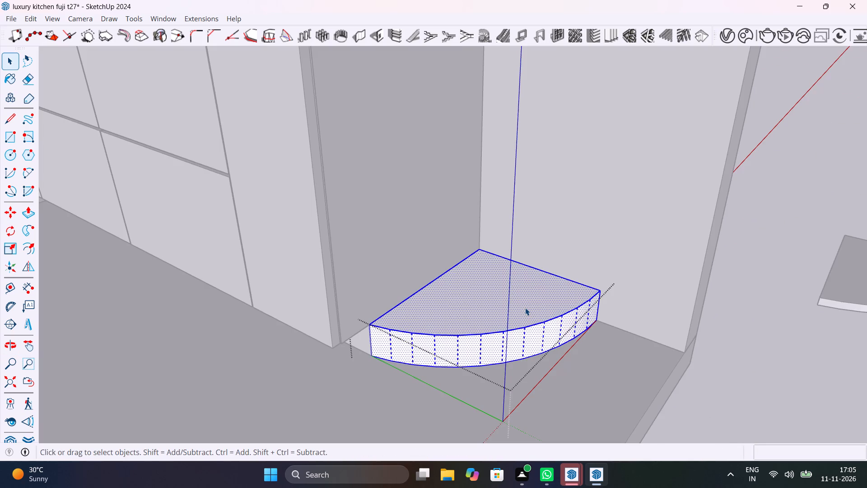
pyautogui.click(525, 308)
pyautogui.press('p')
pyautogui.click(525, 308)
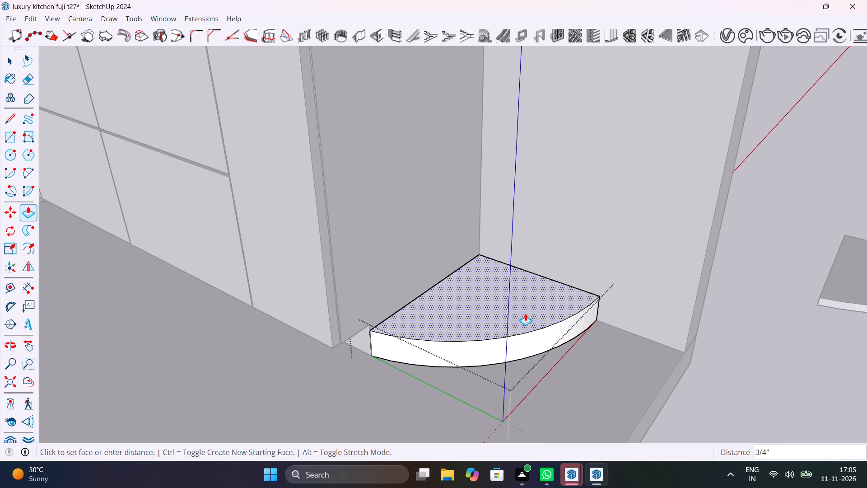
pyautogui.click(527, 318)
pyautogui.press('space')
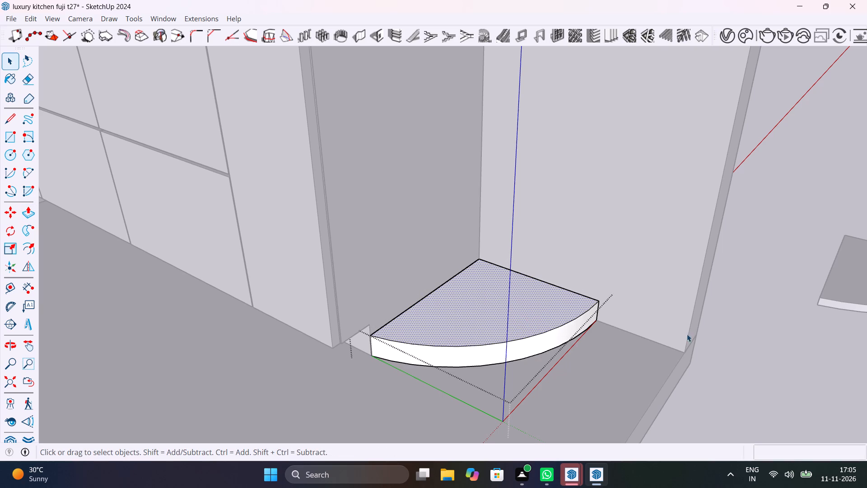
pyautogui.click(742, 333)
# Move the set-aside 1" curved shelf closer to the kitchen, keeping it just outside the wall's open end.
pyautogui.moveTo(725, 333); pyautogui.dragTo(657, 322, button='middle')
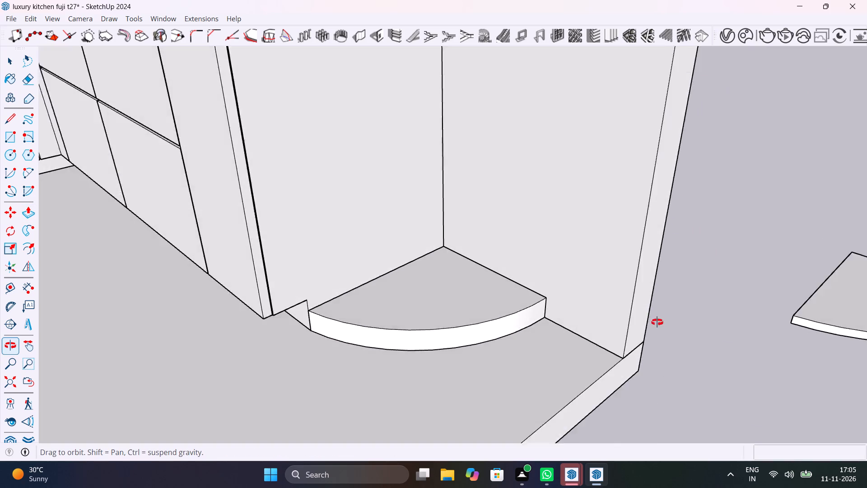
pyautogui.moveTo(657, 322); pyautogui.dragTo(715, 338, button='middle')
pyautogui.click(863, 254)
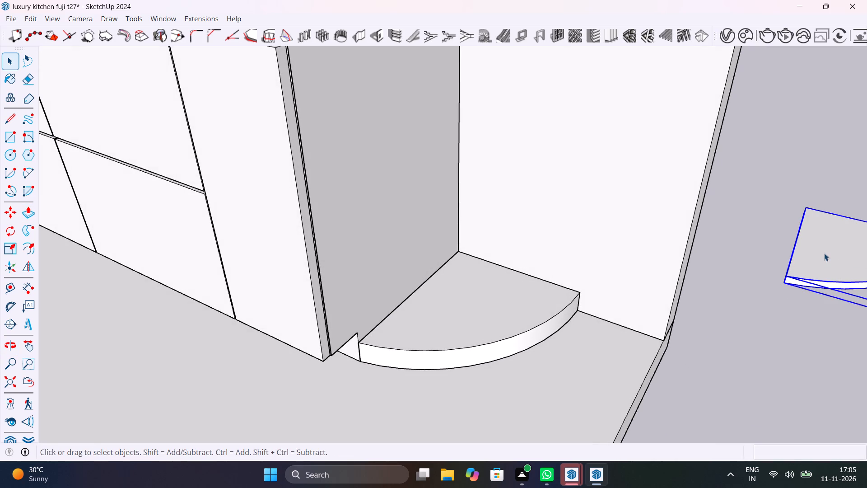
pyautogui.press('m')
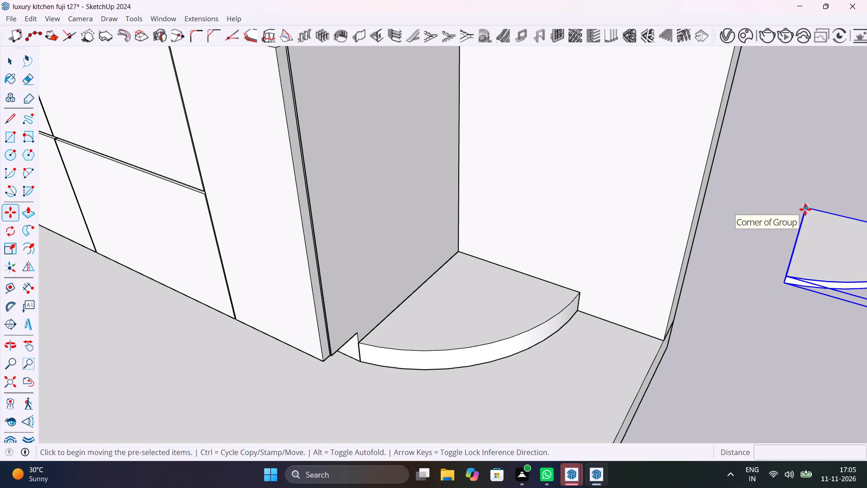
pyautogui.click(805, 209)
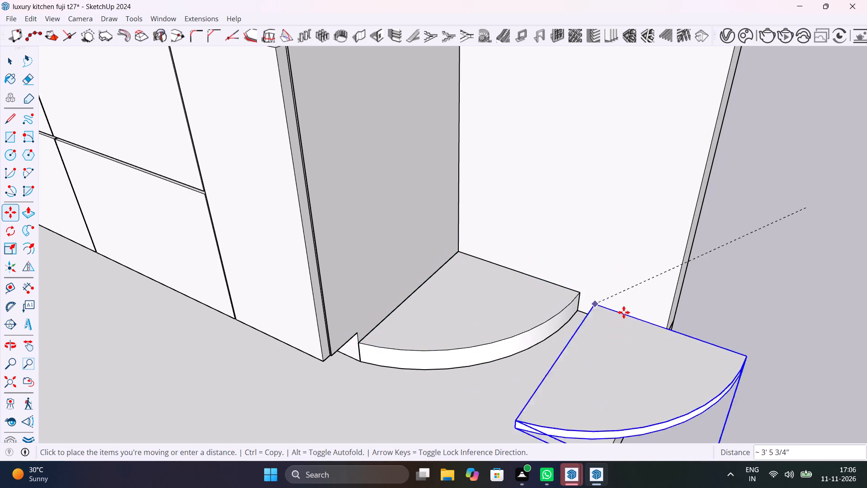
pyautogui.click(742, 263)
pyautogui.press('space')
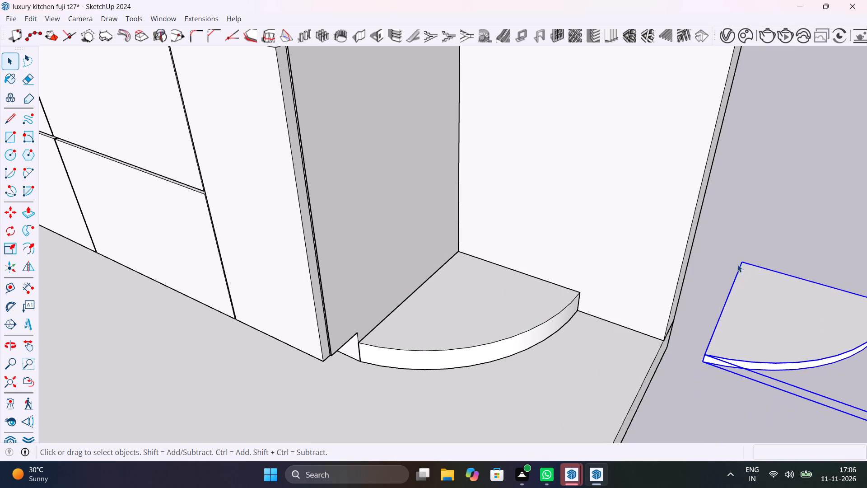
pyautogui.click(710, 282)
# Inside the plinth group, draw a 150-segment arc with about 3 7/8" bulge across the top, set slightly back from the curved front edge.
pyautogui.moveTo(668, 334); pyautogui.dragTo(722, 338, button='middle')
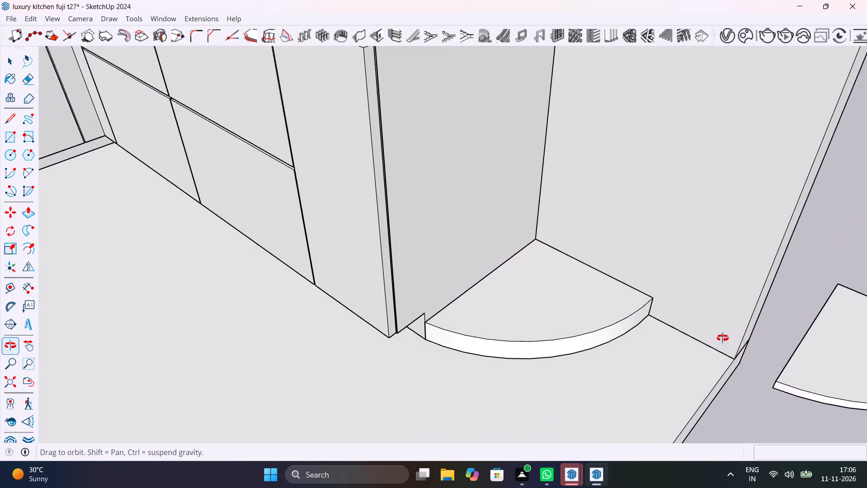
pyautogui.moveTo(722, 338); pyautogui.dragTo(627, 363, button='middle')
pyautogui.click(502, 349)
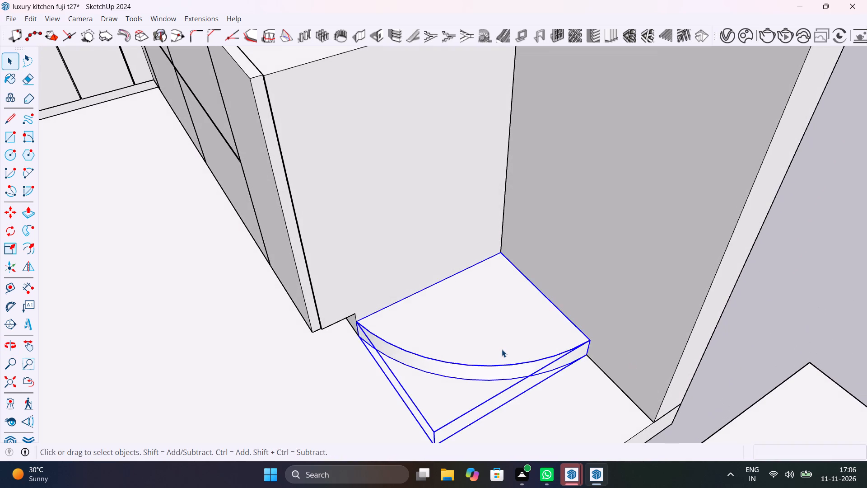
pyautogui.doubleClick(502, 349)
pyautogui.scroll(5, 517, 344)
pyautogui.keyDown('shift'); pyautogui.moveTo(517, 344); pyautogui.dragTo(519, 345, button='middle'); pyautogui.keyUp('shift')
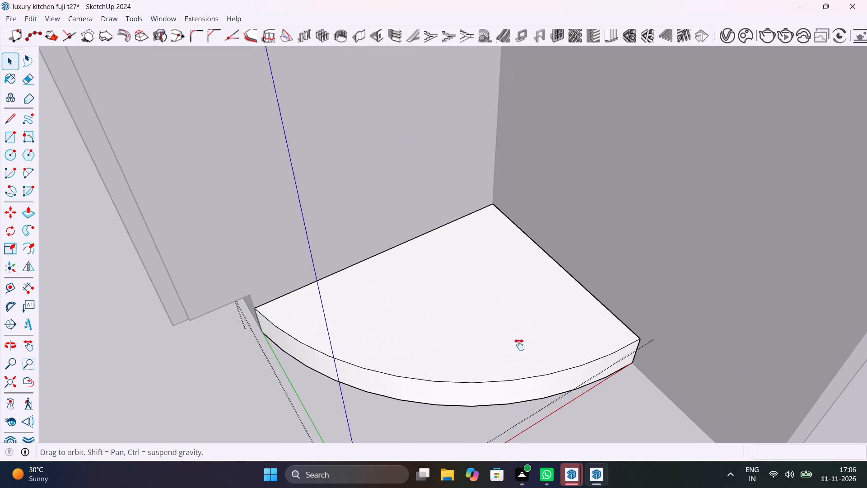
pyautogui.keyDown('shift'); pyautogui.moveTo(519, 345); pyautogui.dragTo(606, 380, button='middle'); pyautogui.keyUp('shift')
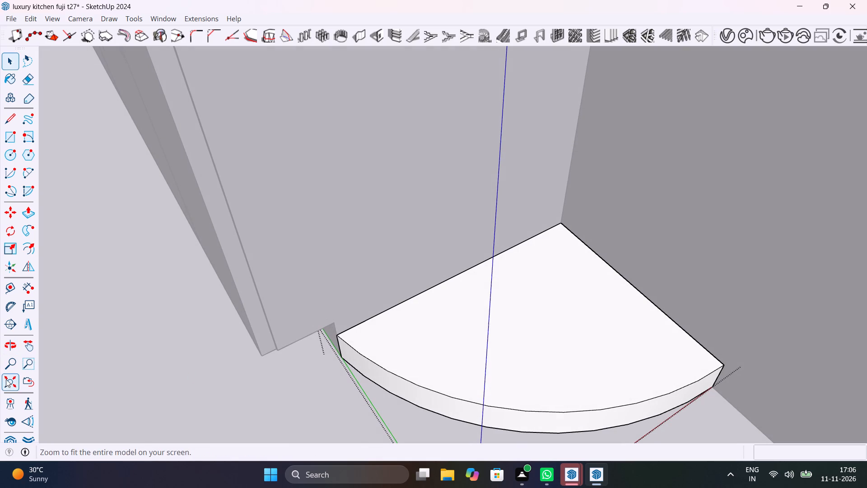
pyautogui.press('a')
pyautogui.write('150s')
pyautogui.press('Return')
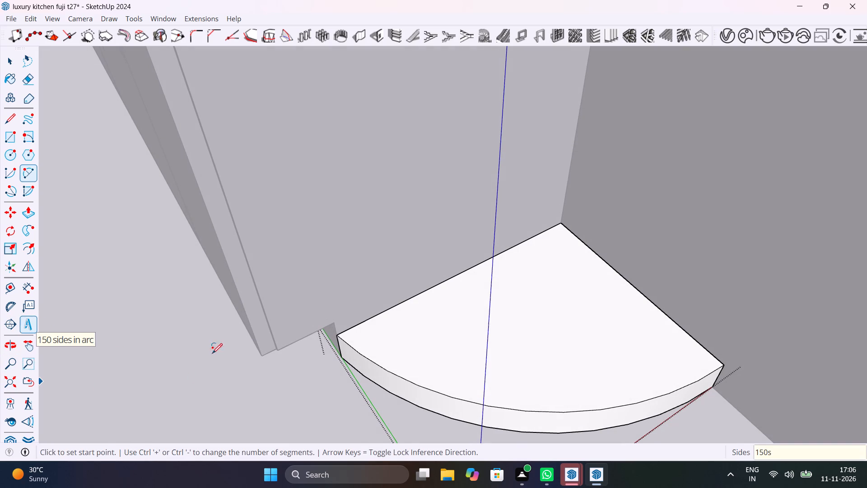
pyautogui.click(722, 364)
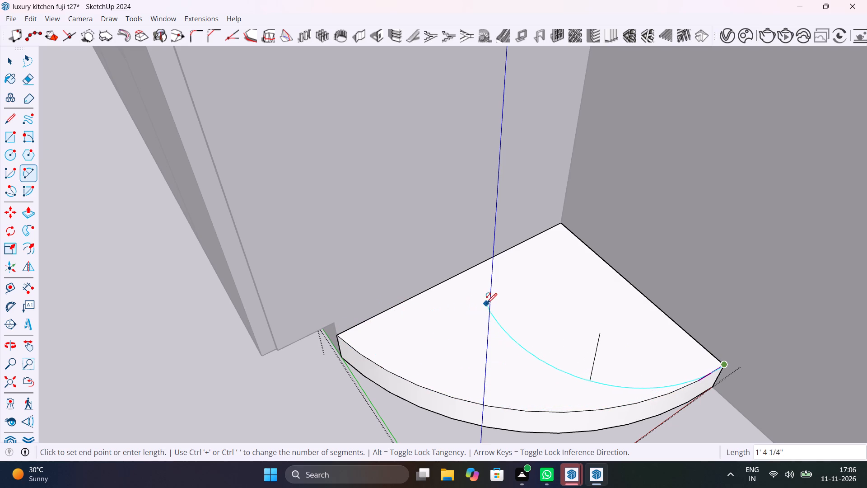
pyautogui.press('Escape')
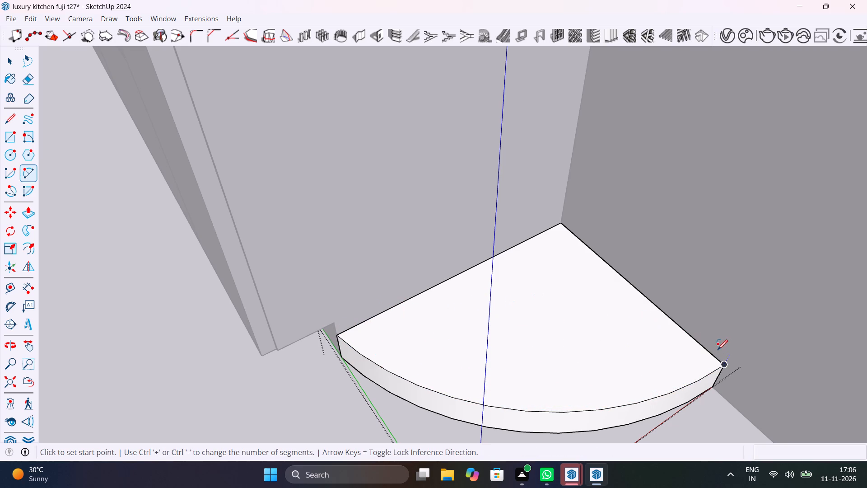
pyautogui.click(709, 351)
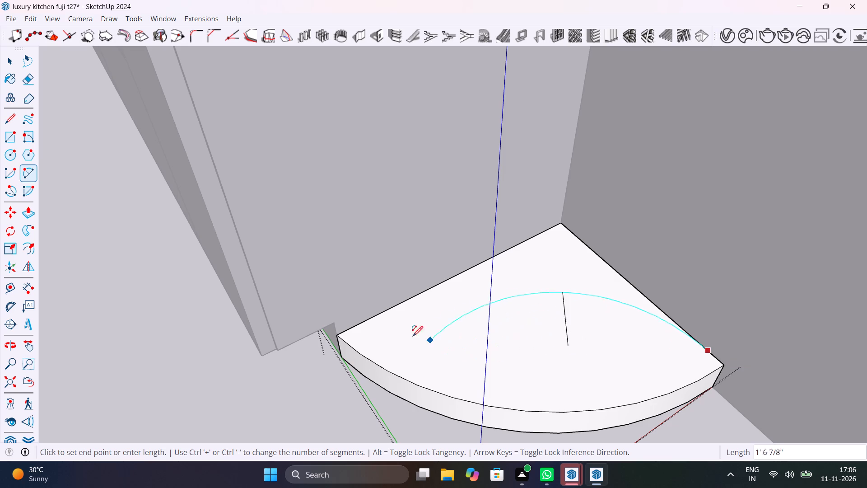
pyautogui.click(360, 325)
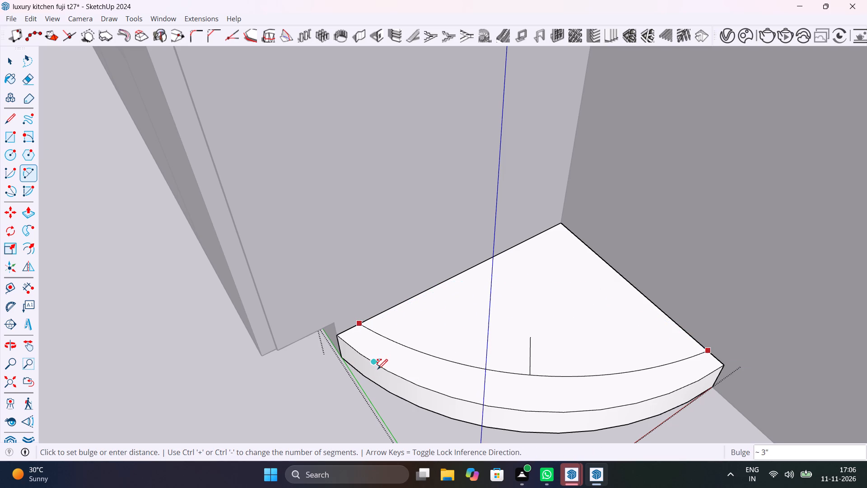
pyautogui.click(497, 385)
pyautogui.press('space')
# Push the plinth's front strip outside the new arc down 2 5/8" to the floor, and close the group.
pyautogui.click(526, 396)
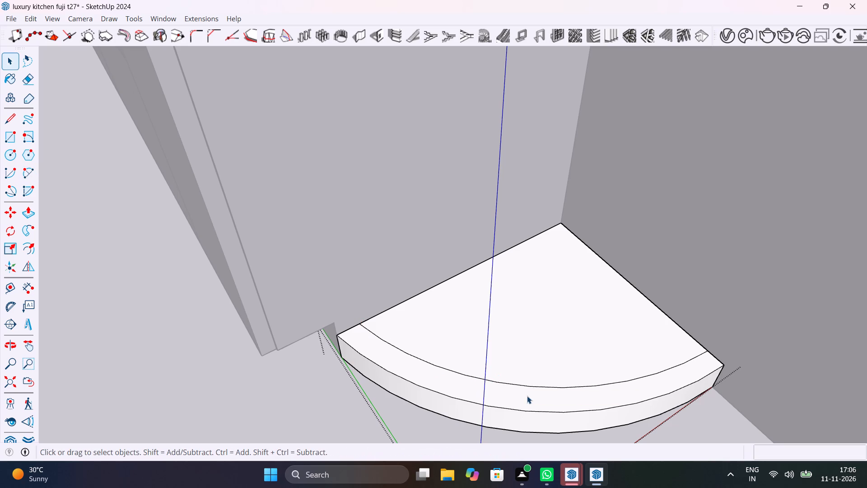
pyautogui.press('p')
pyautogui.click(527, 396)
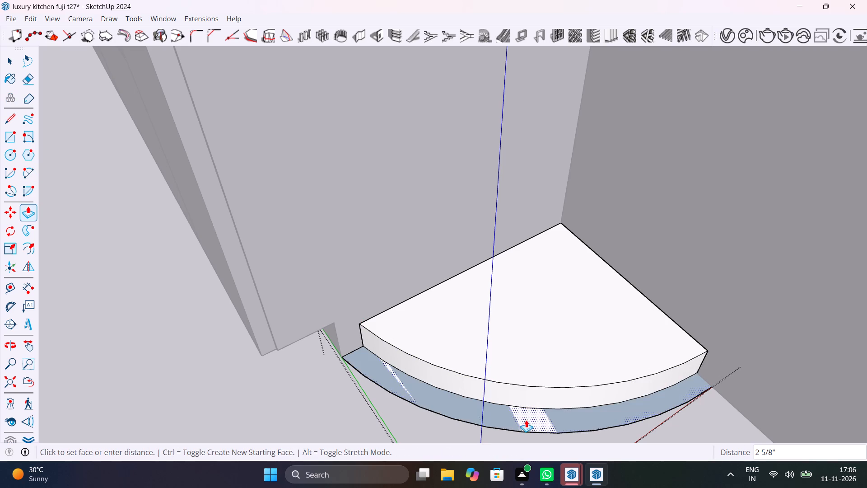
pyautogui.click(527, 425)
pyautogui.scroll(-7, 487, 404)
pyautogui.press('space')
pyautogui.scroll(-4, 487, 404)
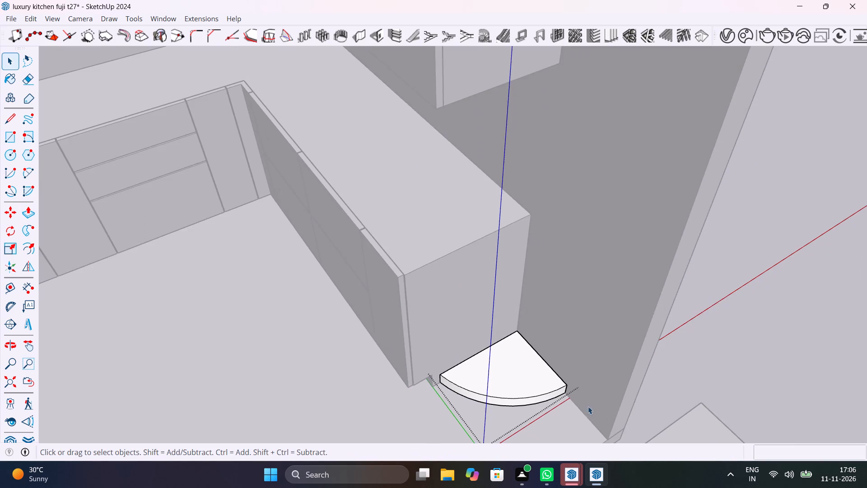
pyautogui.click(707, 375)
# Move the 1" curved shelf by its rear bottom corner onto the plinth's rear top corner, against the wall and base cabinet.
pyautogui.moveTo(597, 417); pyautogui.dragTo(749, 321, button='middle')
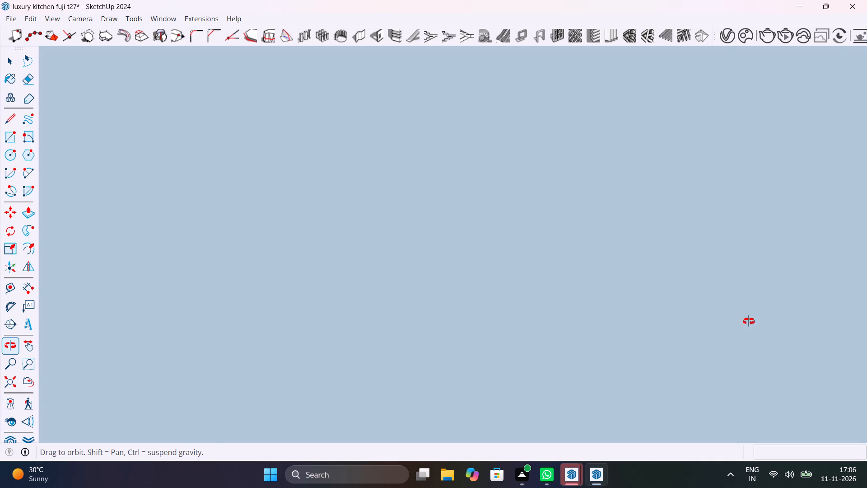
pyautogui.moveTo(749, 321); pyautogui.dragTo(701, 321, button='middle')
pyautogui.middleClick(724, 372)
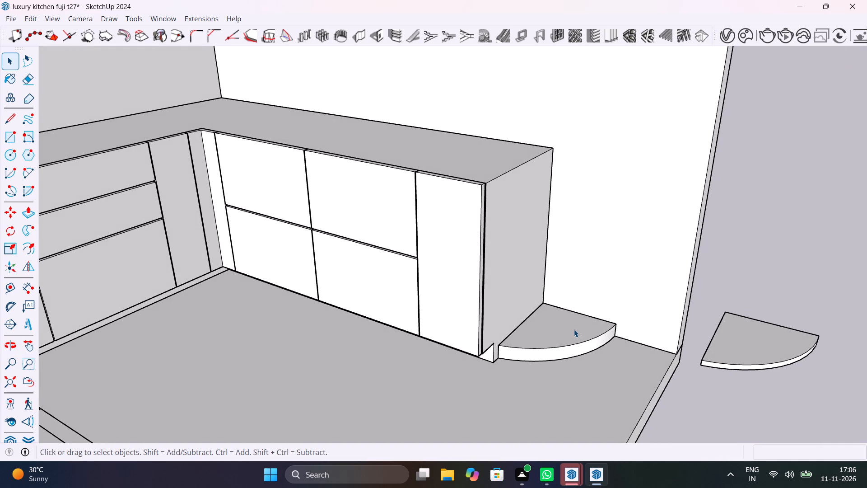
pyautogui.moveTo(677, 365); pyautogui.dragTo(681, 371, button='middle')
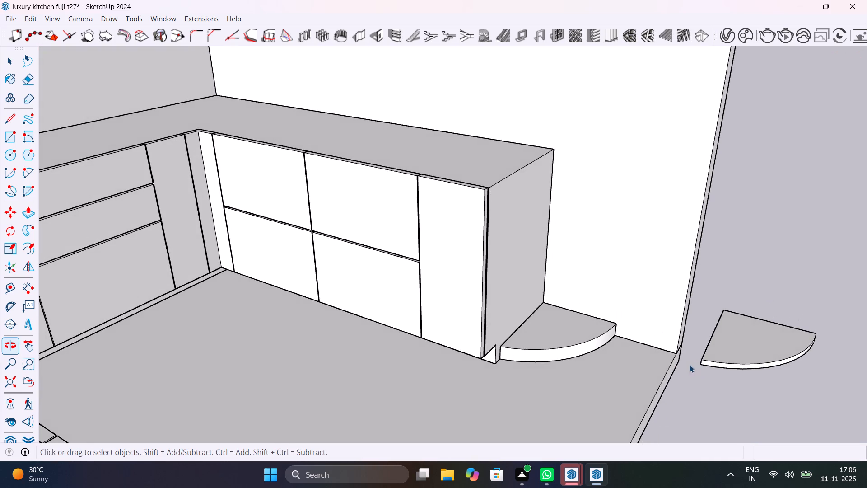
pyautogui.click(763, 320)
pyautogui.scroll(10, 719, 311)
pyautogui.moveTo(730, 328); pyautogui.dragTo(808, 294, button='middle')
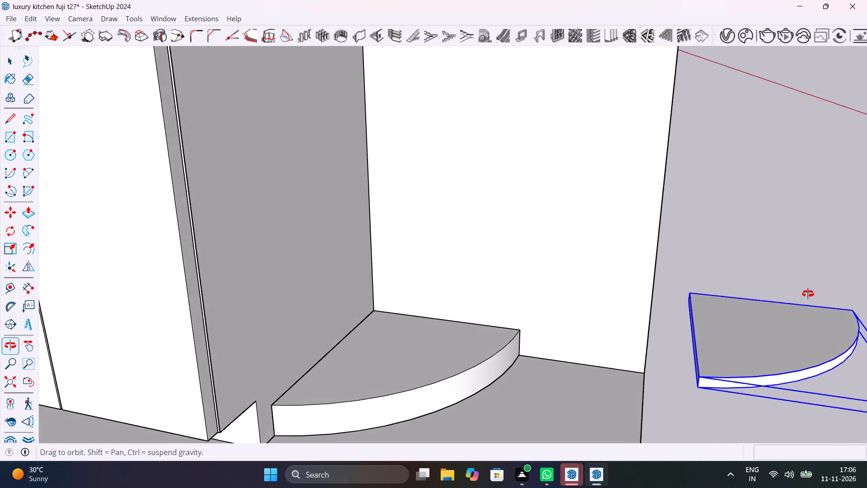
pyautogui.moveTo(808, 294); pyautogui.dragTo(815, 292, button='middle')
pyautogui.scroll(11, 680, 298)
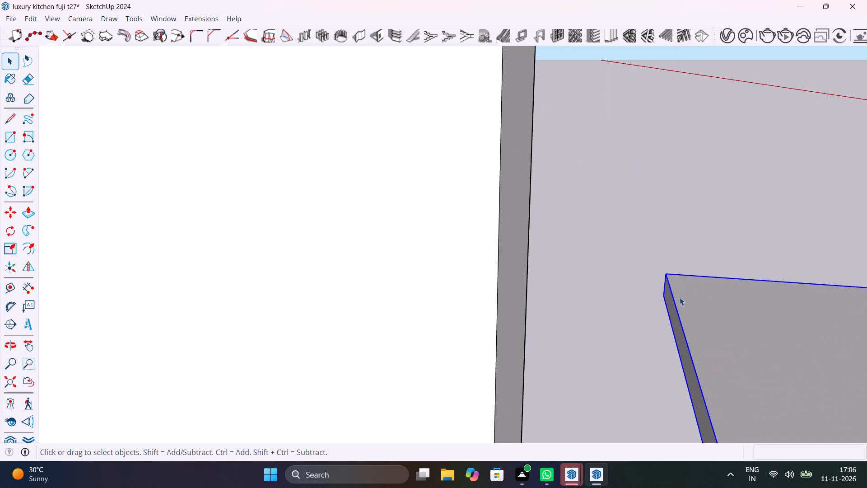
pyautogui.press('m')
pyautogui.click(660, 297)
pyautogui.scroll(-9, 578, 338)
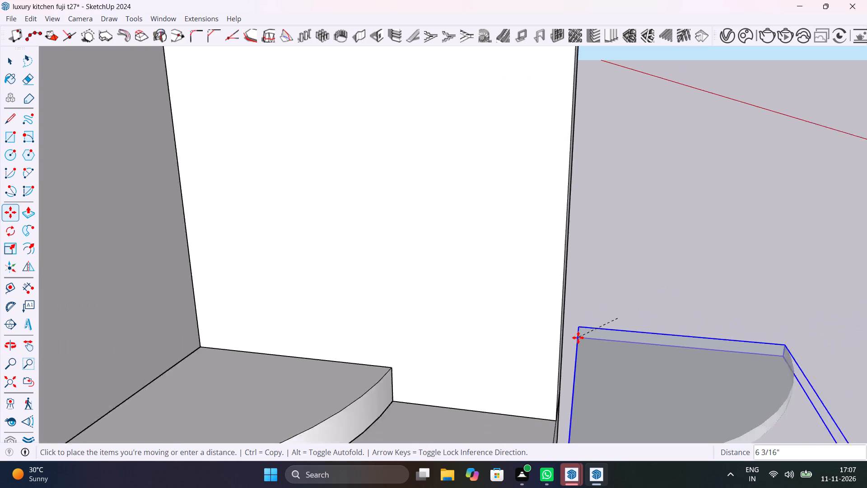
pyautogui.scroll(-9, 578, 338)
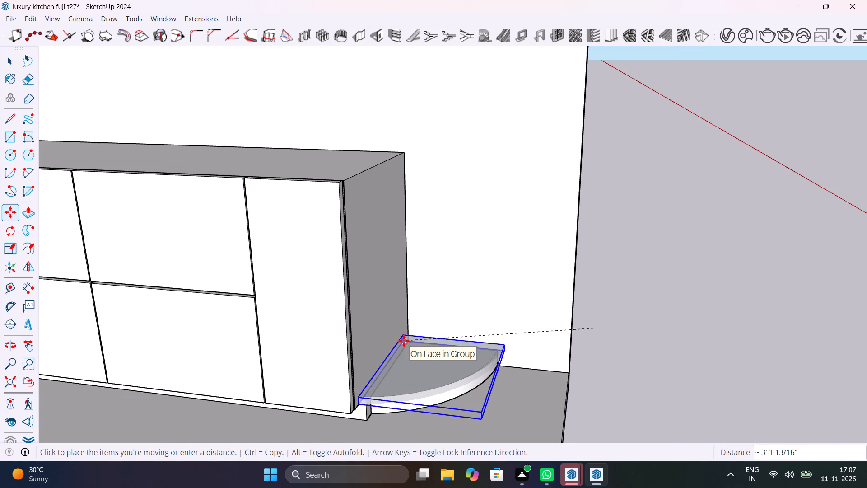
pyautogui.scroll(9, 404, 341)
pyautogui.click(416, 342)
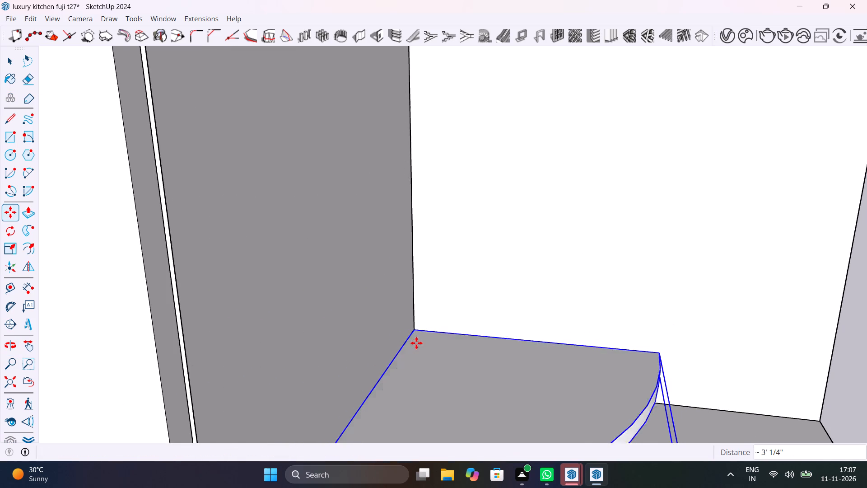
# Deselect the placed curved shelf and examine how it sits on the recessed plinth beside the base cabinet.
pyautogui.moveTo(531, 360); pyautogui.dragTo(453, 318, button='middle')
pyautogui.scroll(1, 453, 318)
pyautogui.scroll(-13, 454, 320)
pyautogui.press('space')
pyautogui.click(624, 355)
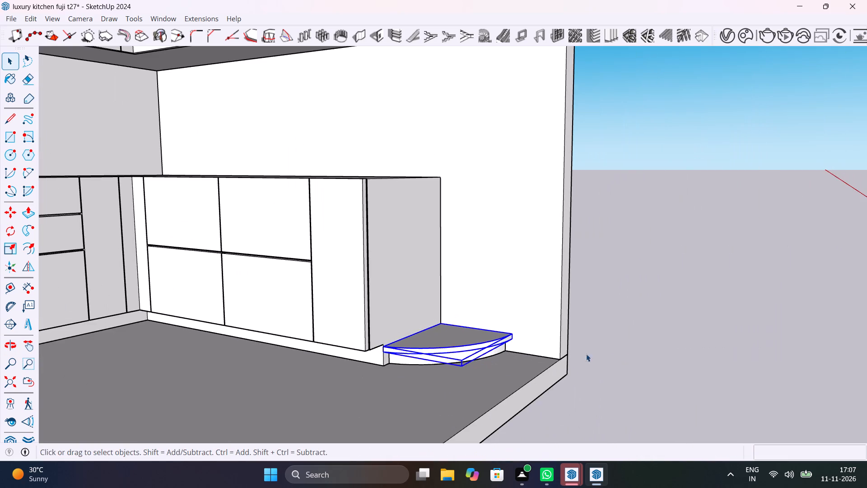
pyautogui.moveTo(507, 362); pyautogui.dragTo(487, 374, button='middle')
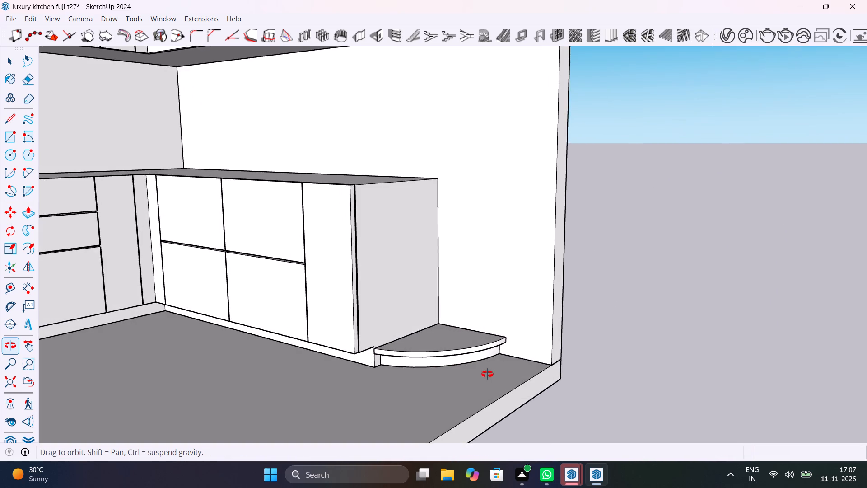
pyautogui.moveTo(487, 374); pyautogui.dragTo(492, 378, button='middle')
pyautogui.scroll(7, 431, 337)
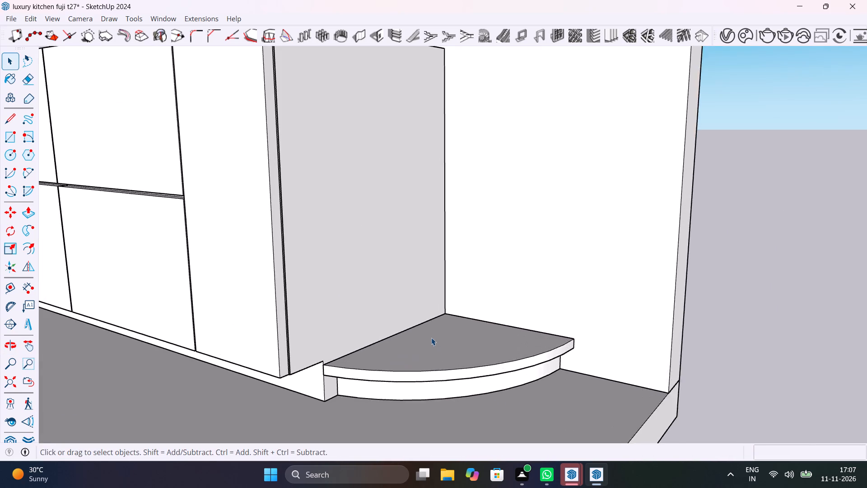
pyautogui.scroll(3, 431, 338)
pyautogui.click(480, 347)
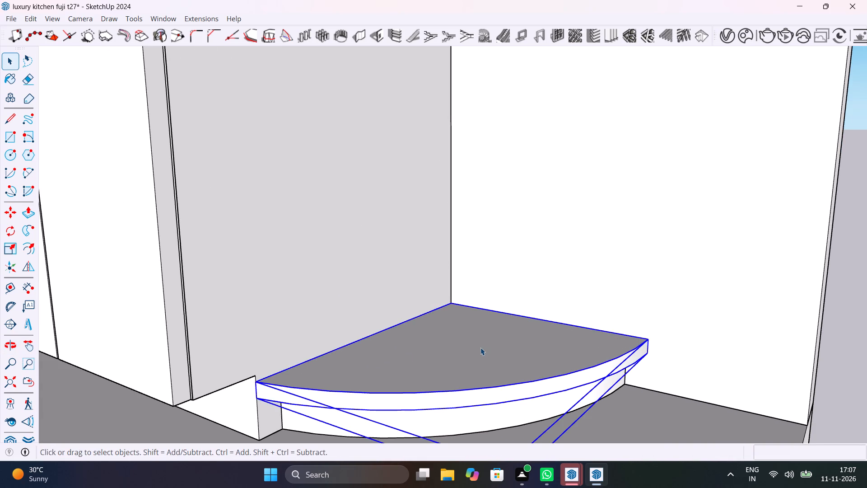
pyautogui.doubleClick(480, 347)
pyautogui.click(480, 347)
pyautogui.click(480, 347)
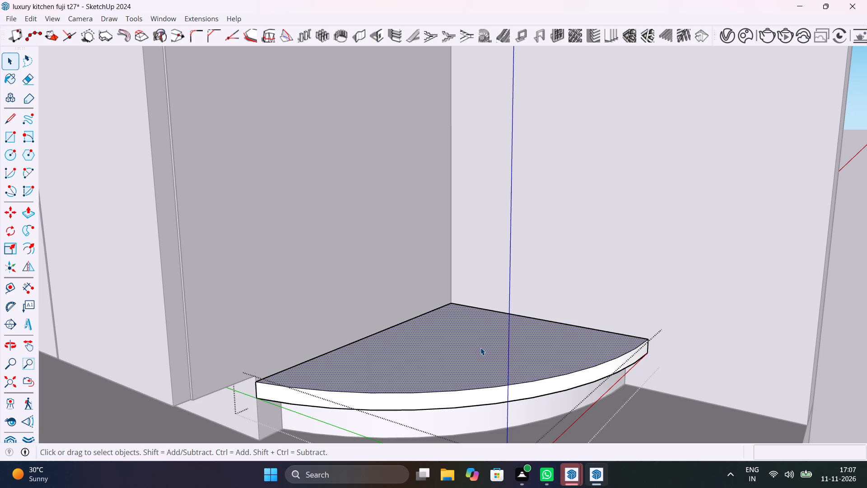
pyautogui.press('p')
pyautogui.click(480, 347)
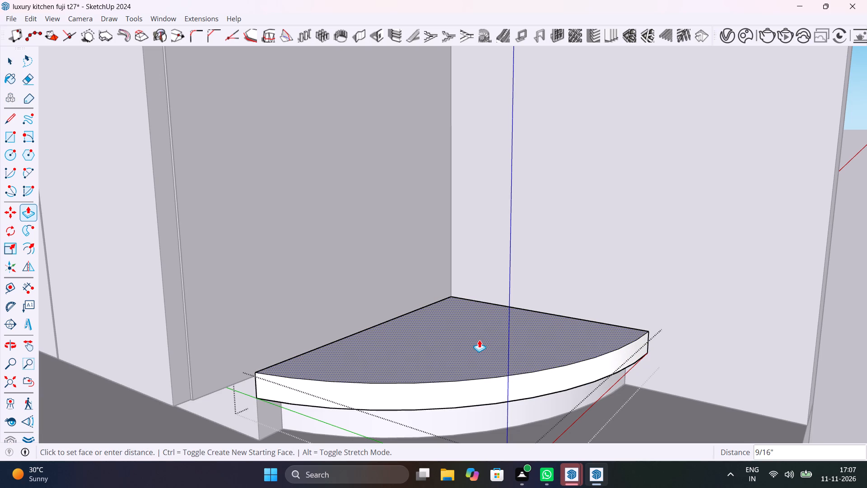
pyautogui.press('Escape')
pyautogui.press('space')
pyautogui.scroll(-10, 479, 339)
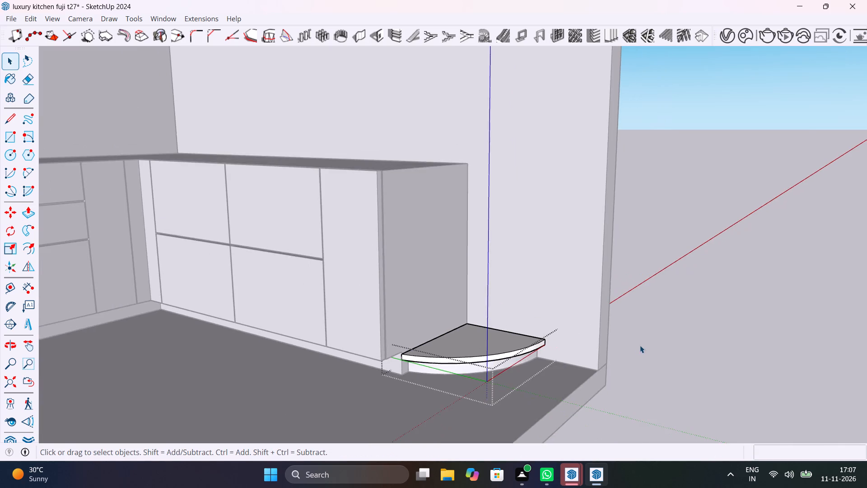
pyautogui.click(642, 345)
# Copy the bottom curved shelf straight up the base cabinet's rear edge by about 1' 4 5/16" as the middle shelf.
pyautogui.moveTo(508, 382); pyautogui.dragTo(516, 412, button='middle')
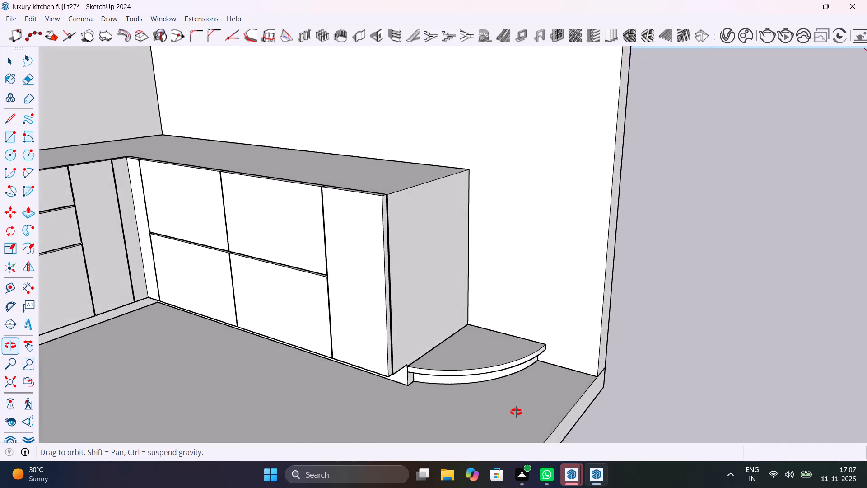
pyautogui.moveTo(516, 412); pyautogui.dragTo(534, 396, button='middle')
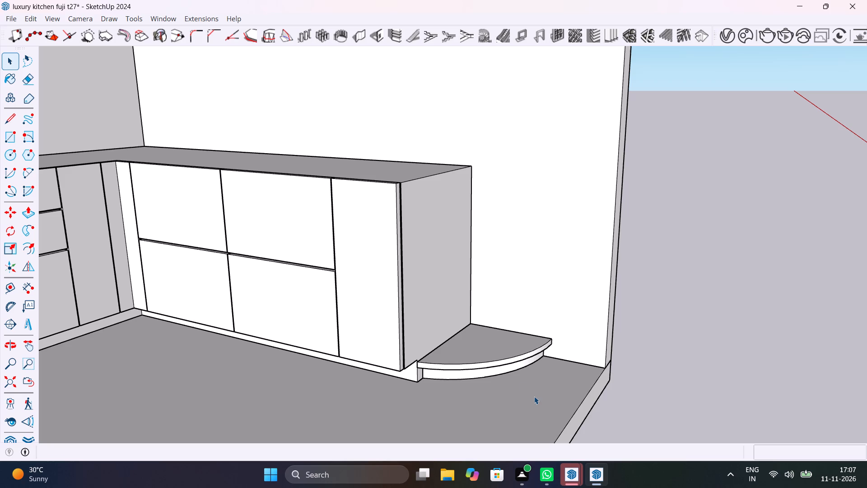
pyautogui.click(489, 346)
pyautogui.press('m')
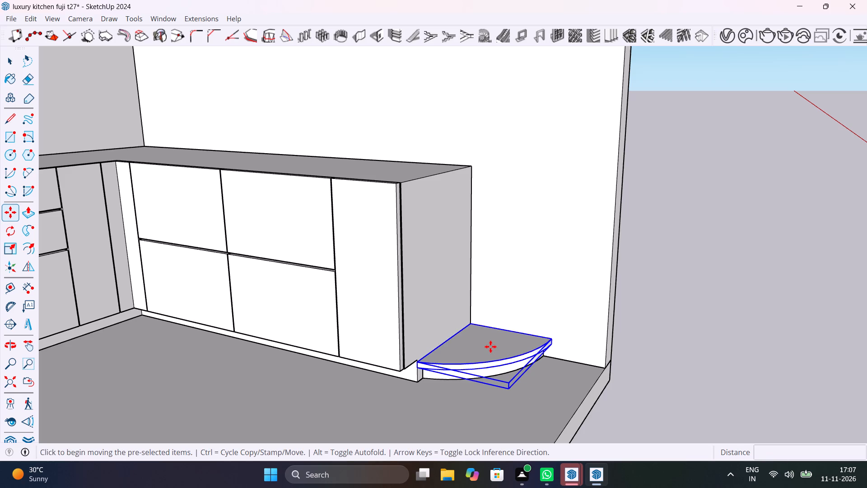
pyautogui.click(471, 320)
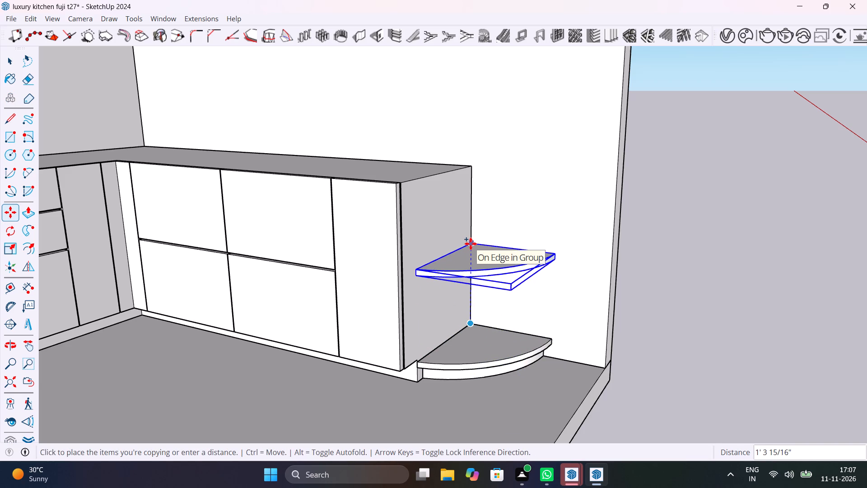
pyautogui.scroll(5, 471, 244)
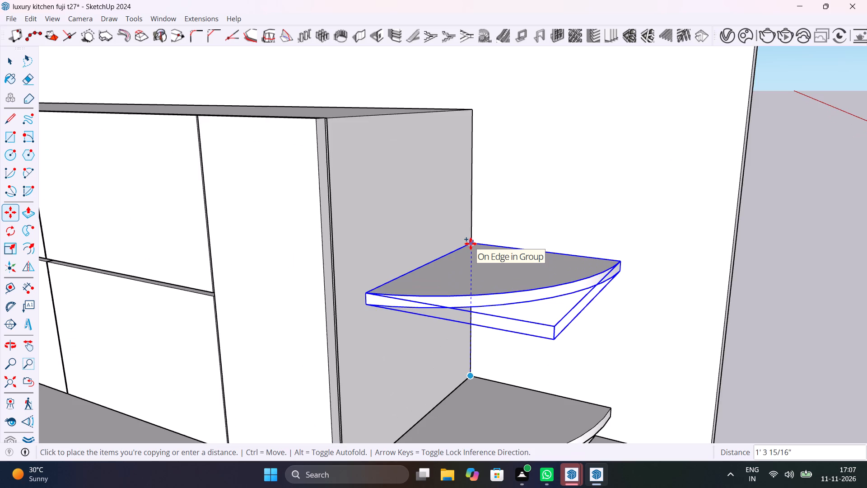
pyautogui.scroll(-3, 471, 244)
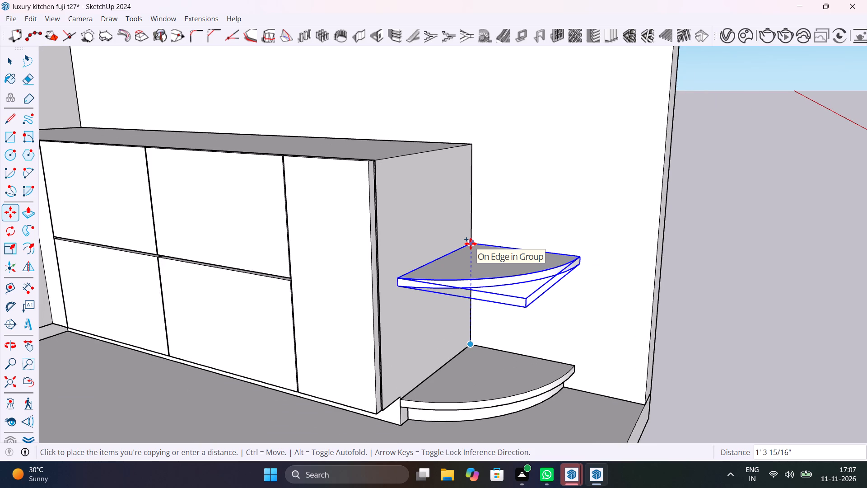
pyautogui.click(472, 241)
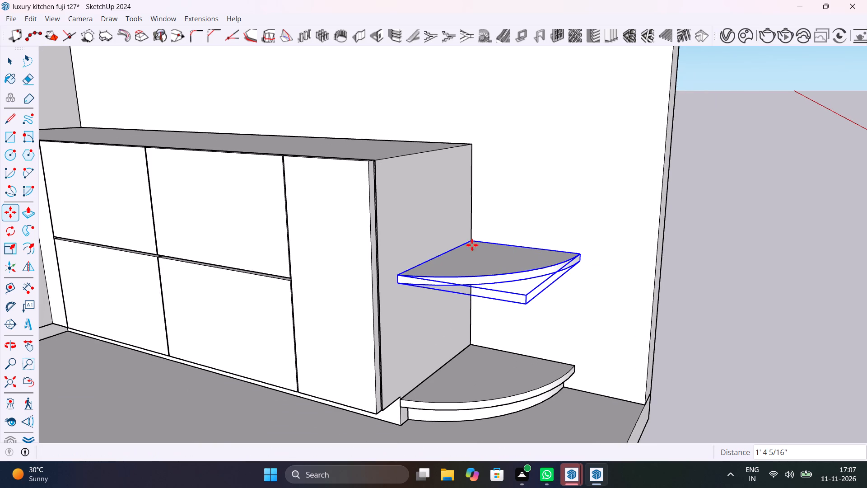
pyautogui.press('space')
pyautogui.click(694, 293)
# Save the model.
pyautogui.hotkey('ctrl', 's')
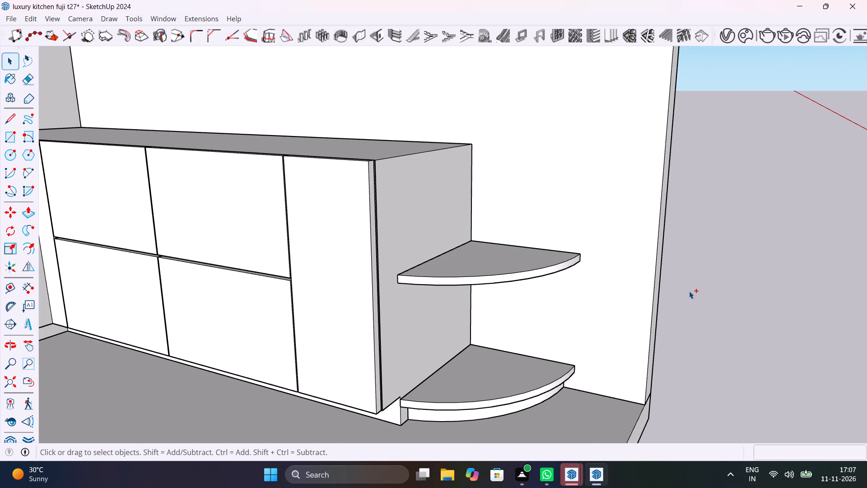
# Scale the middle shelf's depth by about 1.20 so its front corner reaches the front edge of the cabinet's end panel.
pyautogui.click(438, 277)
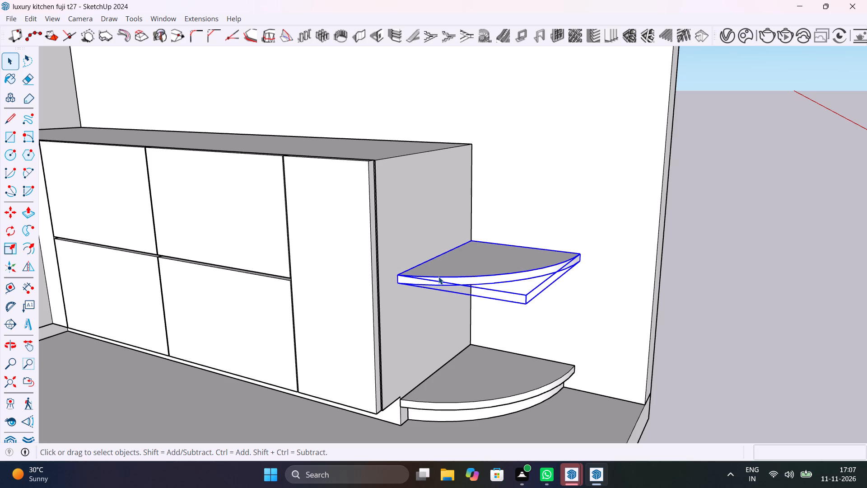
pyautogui.press('s')
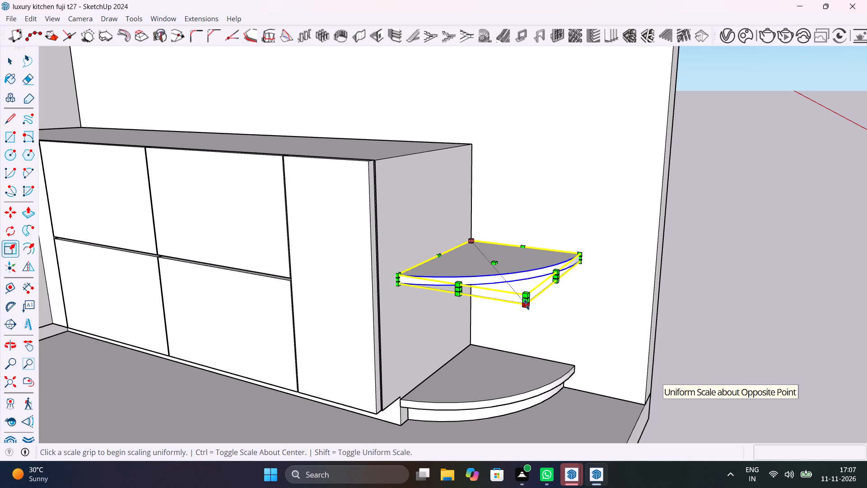
pyautogui.click(522, 300)
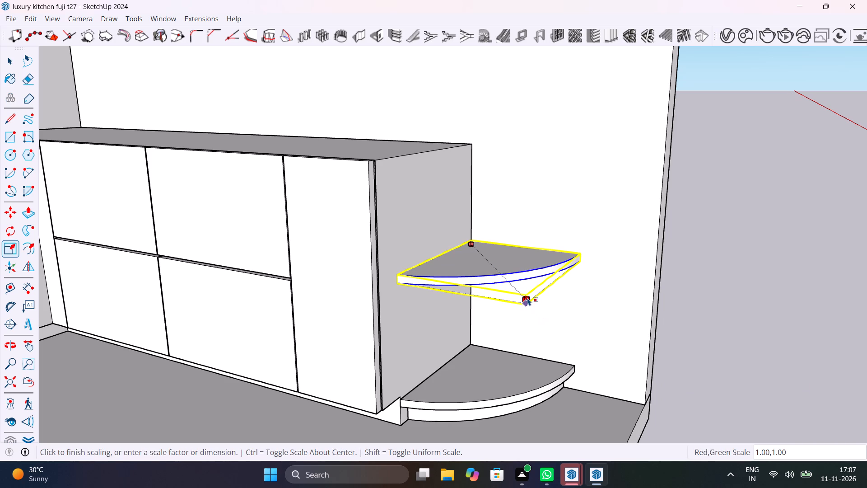
pyautogui.press('Escape')
pyautogui.scroll(5, 527, 297)
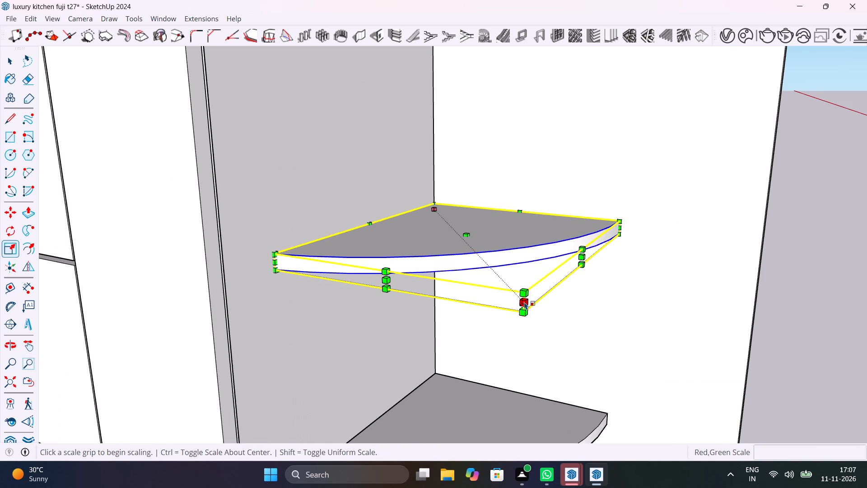
pyautogui.click(524, 302)
pyautogui.click(524, 302)
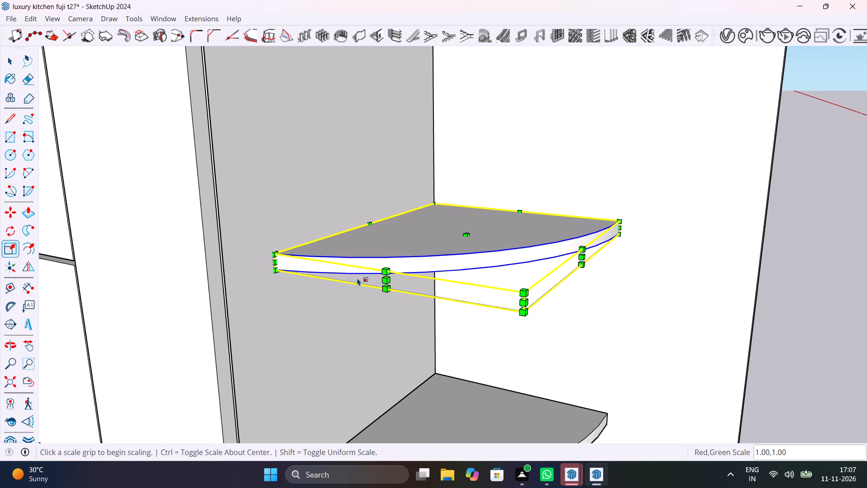
pyautogui.click(276, 263)
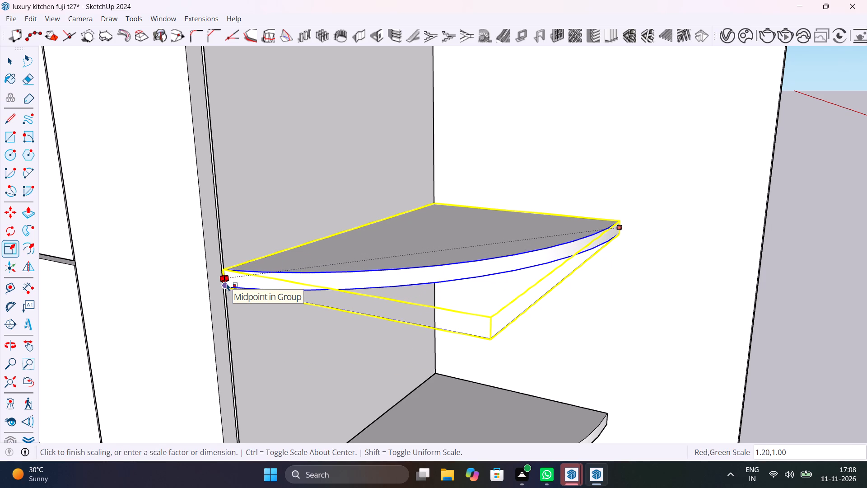
pyautogui.scroll(9, 227, 283)
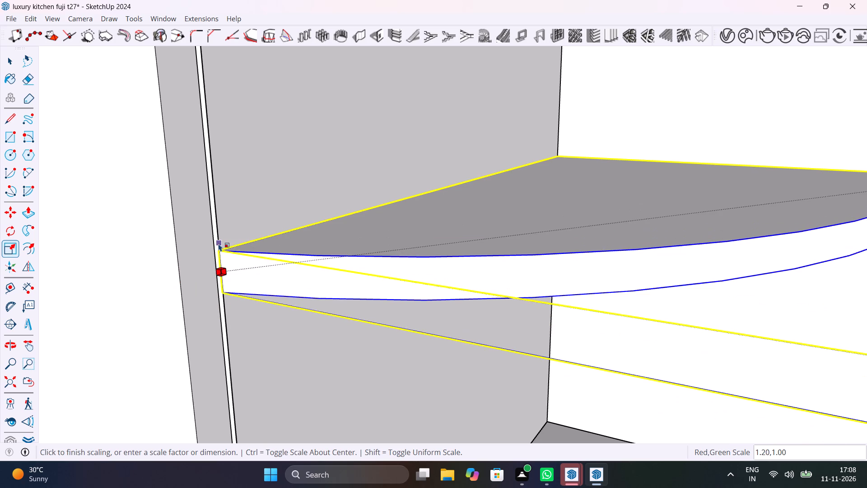
pyautogui.click(219, 243)
pyautogui.scroll(-19, 279, 245)
pyautogui.press('space')
pyautogui.click(627, 291)
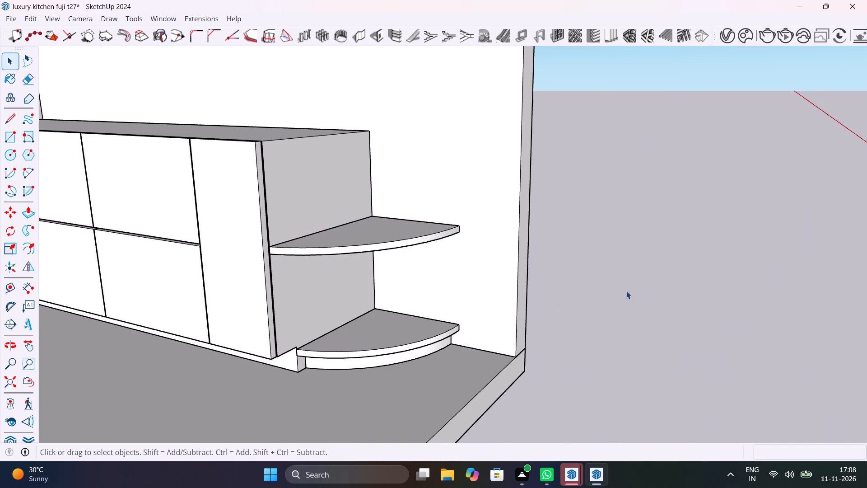
# Copy the deepened middle shelf straight up about 1' 2 1/16" so its rear corner meets the base cabinet's top rear corner.
pyautogui.moveTo(546, 302); pyautogui.dragTo(599, 356, button='middle')
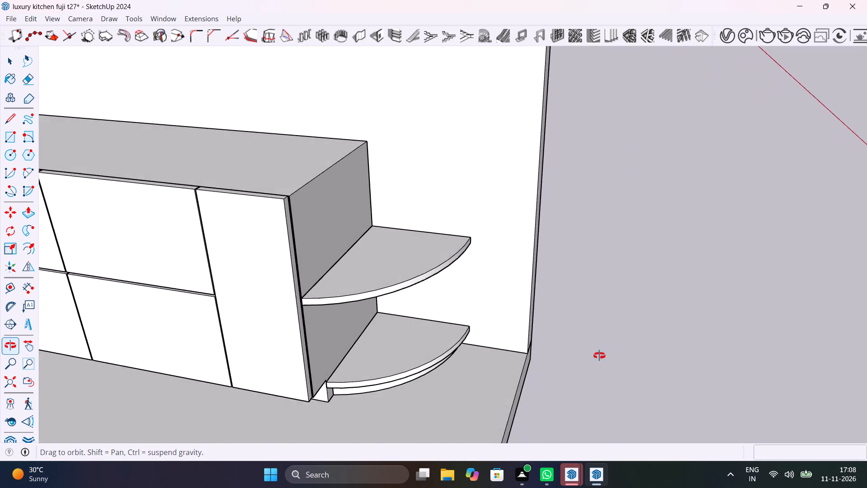
pyautogui.moveTo(599, 356); pyautogui.dragTo(553, 341, button='middle')
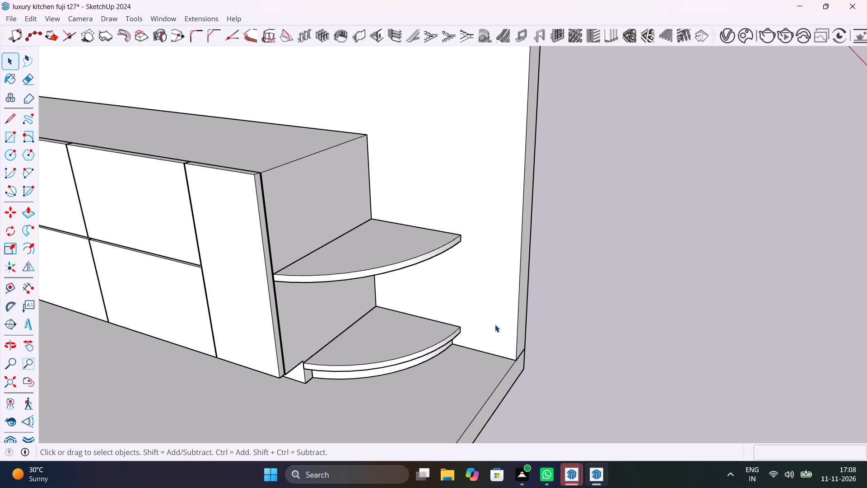
pyautogui.click(340, 267)
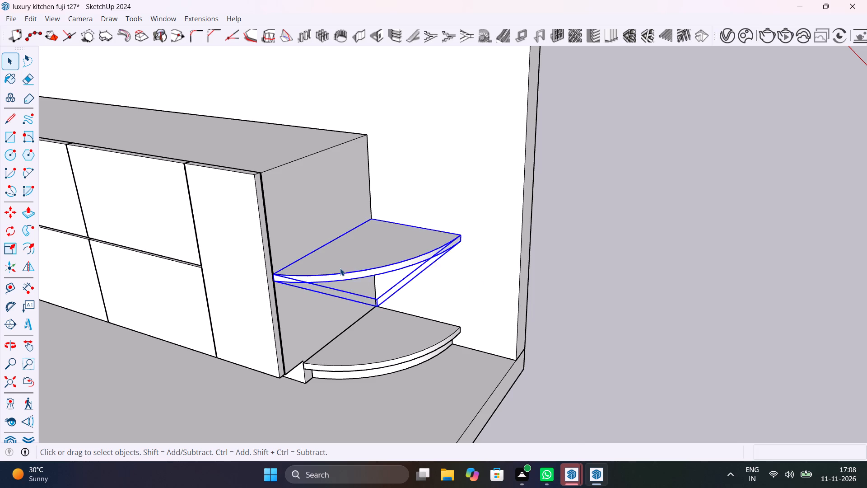
pyautogui.scroll(4, 340, 268)
pyautogui.moveTo(363, 280); pyautogui.dragTo(443, 278, button='middle')
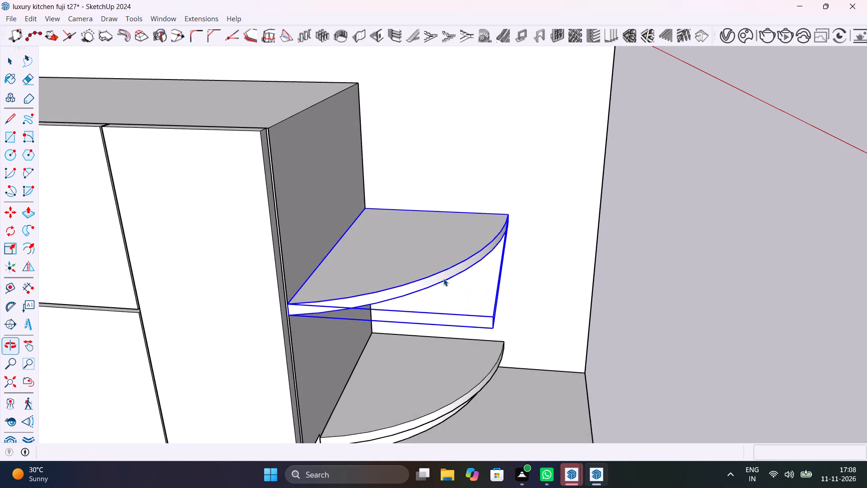
pyautogui.moveTo(443, 278); pyautogui.dragTo(446, 277, button='middle')
pyautogui.scroll(1, 442, 278)
pyautogui.press('m')
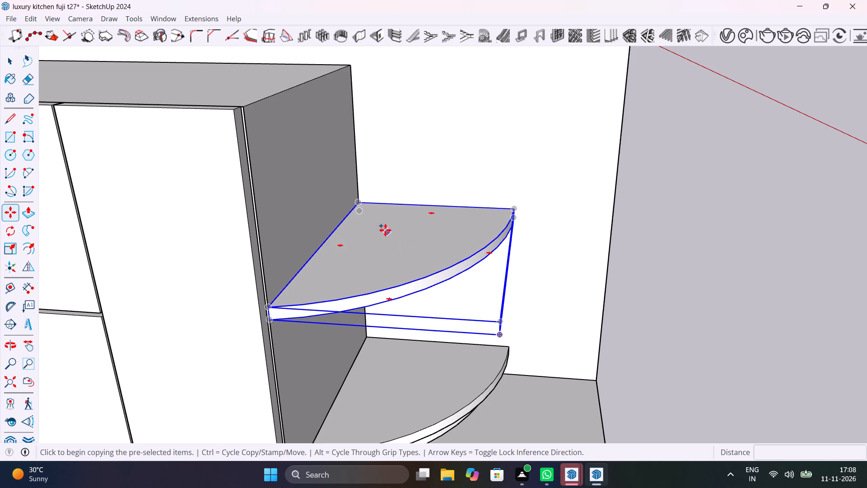
pyautogui.click(360, 202)
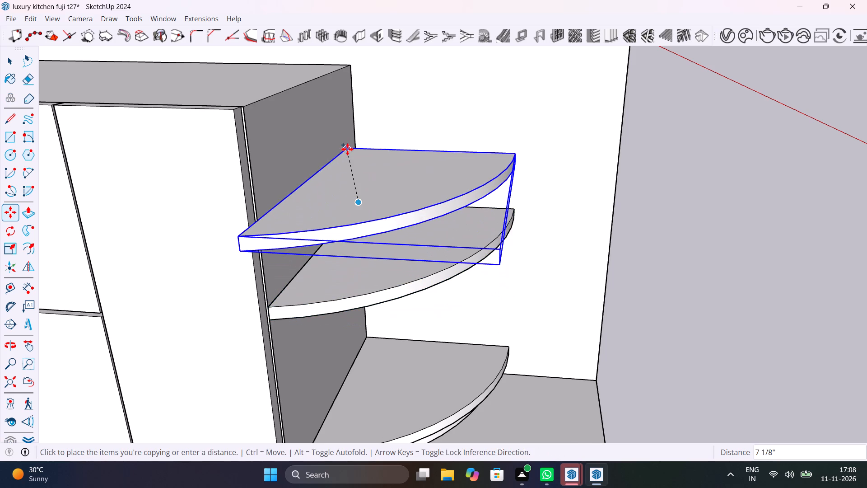
pyautogui.click(349, 69)
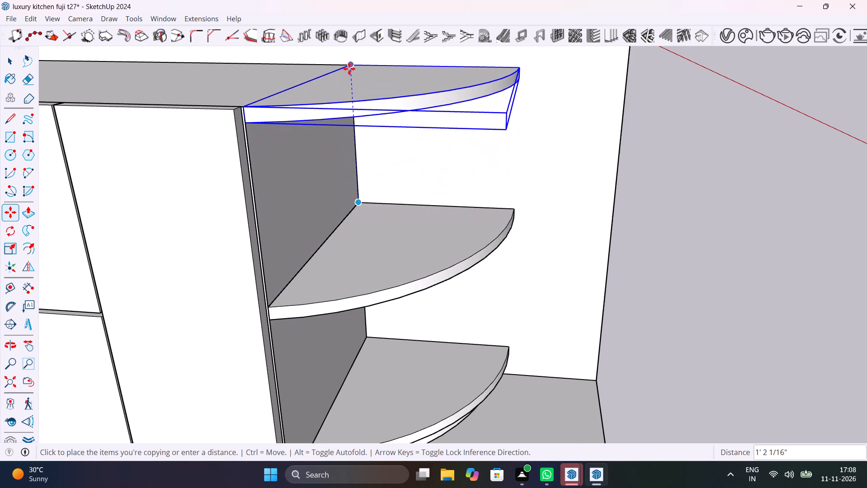
pyautogui.scroll(-7, 375, 117)
pyautogui.press('space')
pyautogui.click(603, 174)
# Copy the base unit's top curved shelf up so its rear corner meets the wall cabinet's top rear corner.
pyautogui.moveTo(617, 208); pyautogui.dragTo(410, 214, button='middle')
pyautogui.scroll(-1, 611, 206)
pyautogui.scroll(-12, 402, 224)
pyautogui.moveTo(440, 237); pyautogui.dragTo(441, 260, button='middle')
pyautogui.scroll(3, 446, 267)
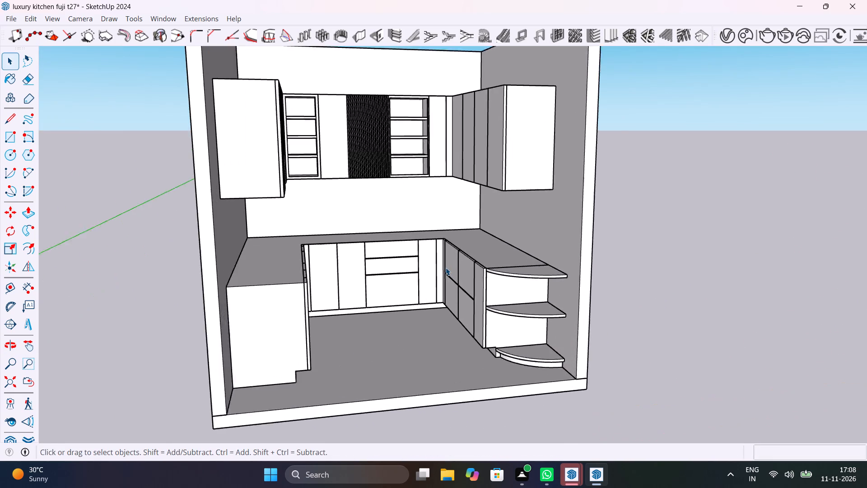
pyautogui.scroll(2, 446, 267)
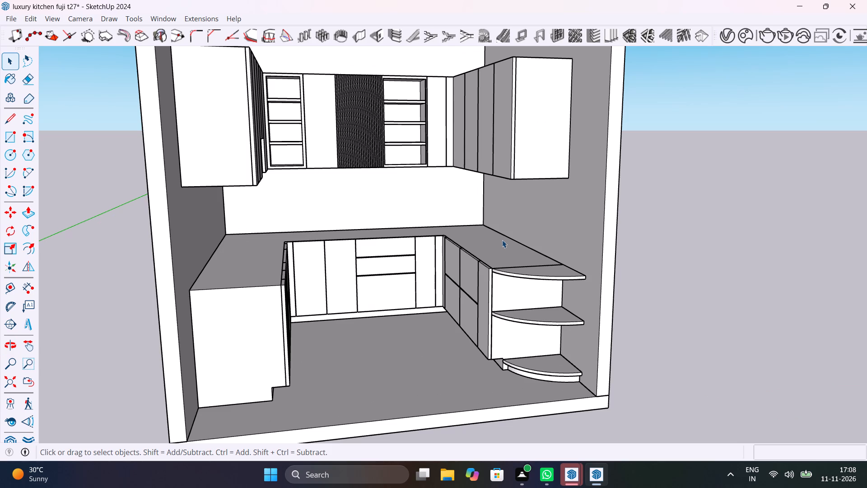
pyautogui.moveTo(539, 274); pyautogui.dragTo(622, 349, button='middle')
pyautogui.click(593, 287)
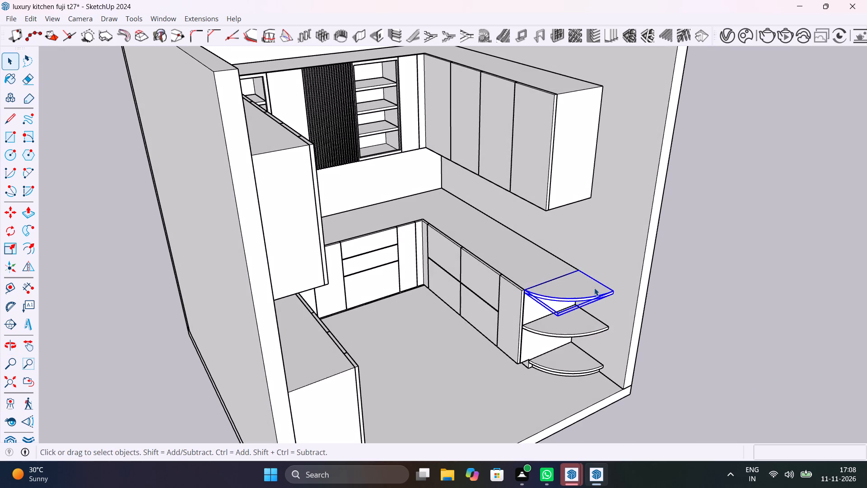
pyautogui.scroll(4, 594, 288)
pyautogui.press('m')
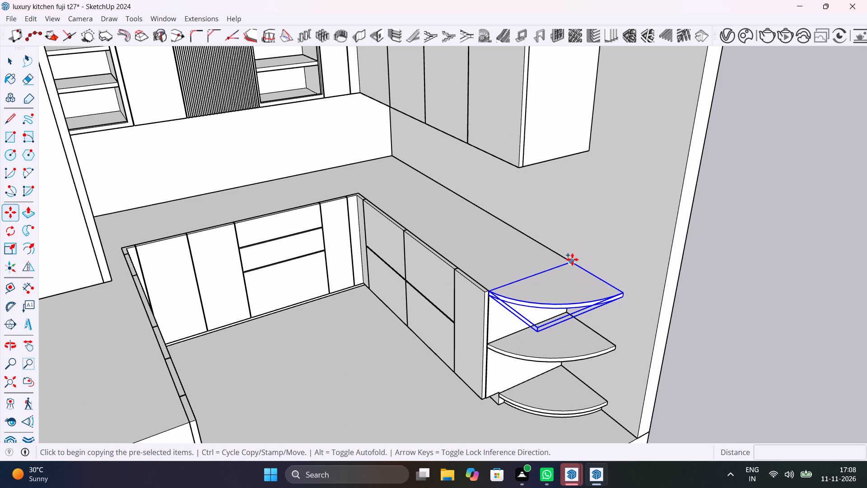
pyautogui.click(573, 261)
pyautogui.scroll(-4, 582, 181)
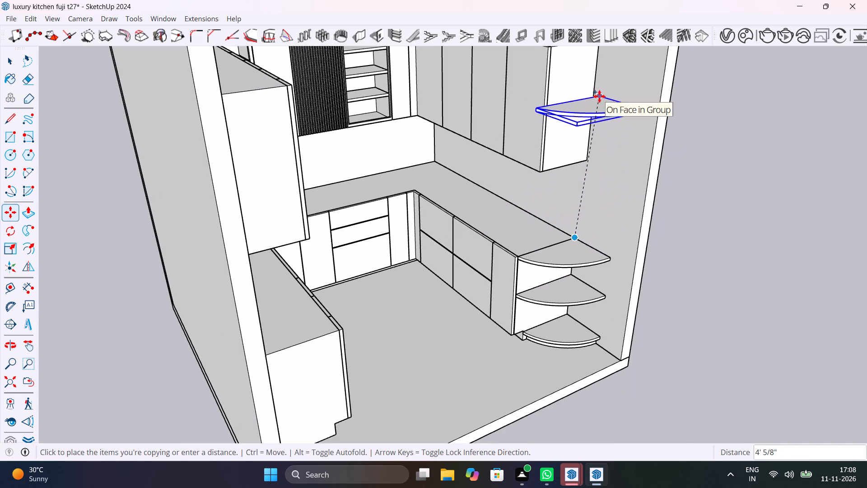
pyautogui.keyDown('shift'); pyautogui.moveTo(601, 97); pyautogui.dragTo(582, 230, button='middle'); pyautogui.keyUp('shift')
pyautogui.scroll(1, 582, 230)
pyautogui.scroll(10, 570, 181)
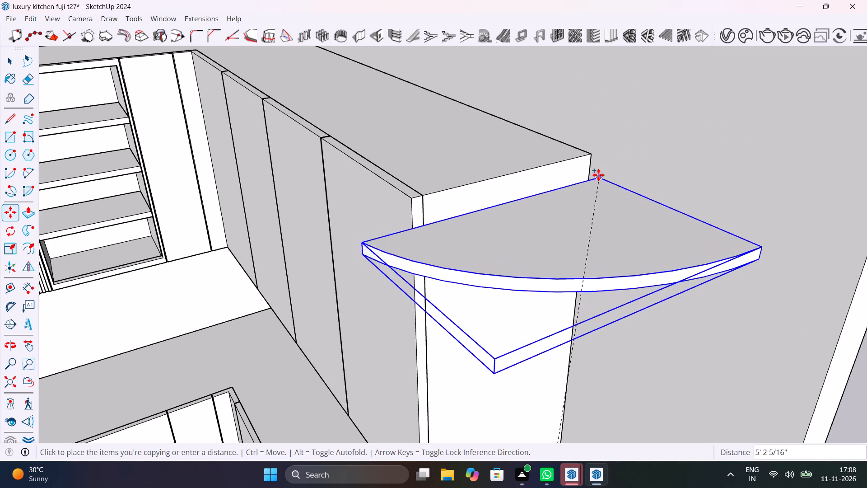
pyautogui.click(593, 155)
# Scale the copied shelf's depth by about 0.75 so its front corner meets the wall cabinet's top front corner.
pyautogui.moveTo(588, 188); pyautogui.dragTo(665, 202, button='middle')
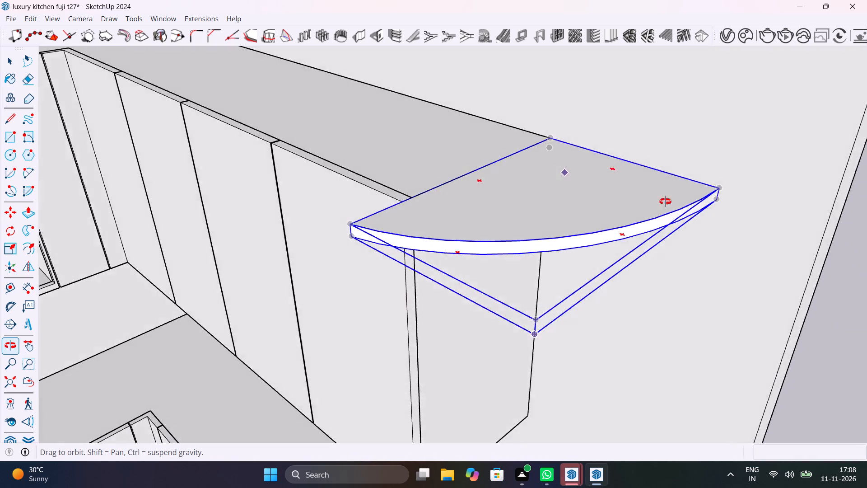
pyautogui.moveTo(665, 202); pyautogui.dragTo(638, 191, button='middle')
pyautogui.press('s')
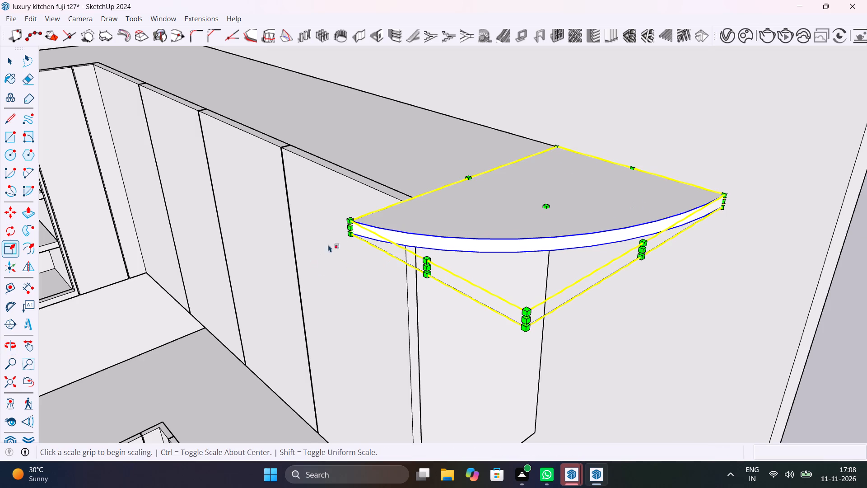
pyautogui.click(349, 227)
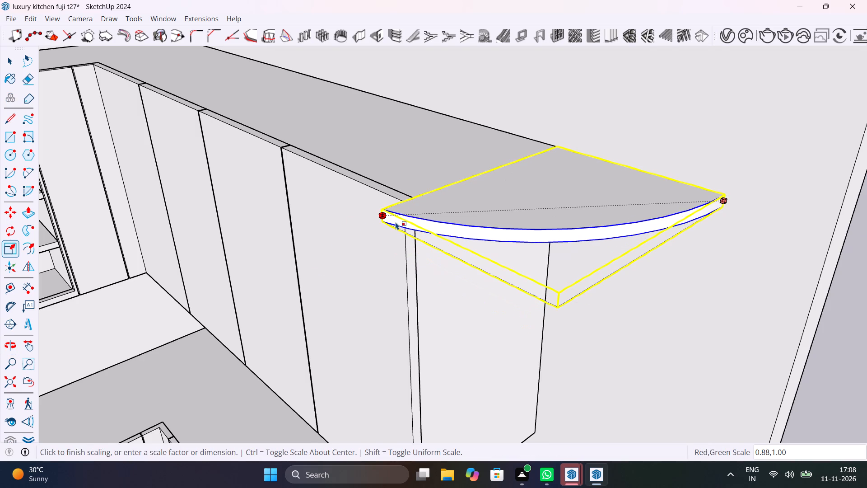
pyautogui.press('Escape')
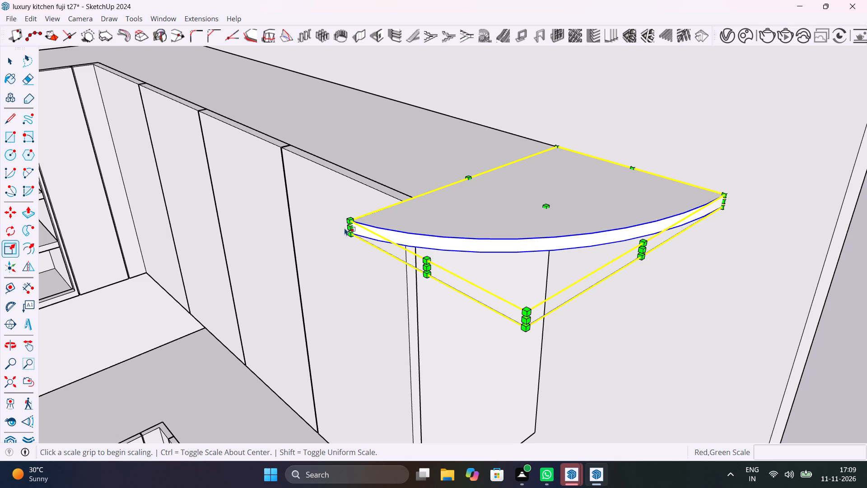
pyautogui.scroll(9, 345, 228)
pyautogui.click(366, 225)
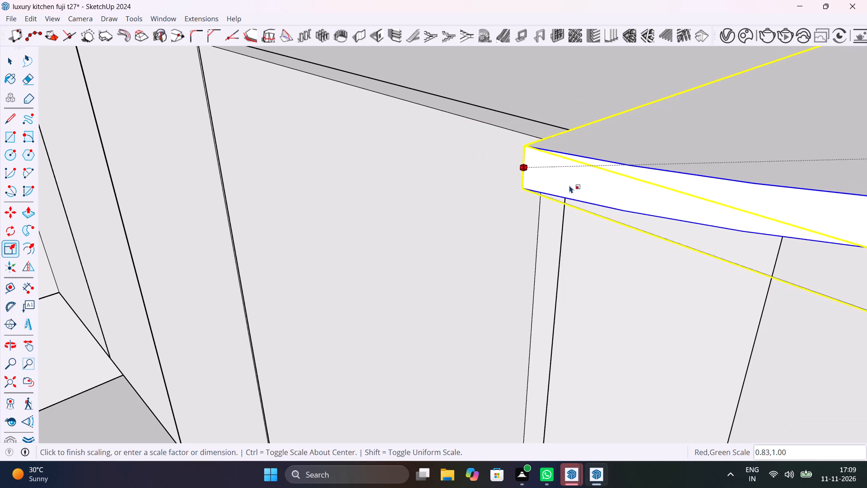
pyautogui.click(572, 136)
pyautogui.scroll(-20, 561, 196)
pyautogui.scroll(-1, 561, 196)
pyautogui.press('space')
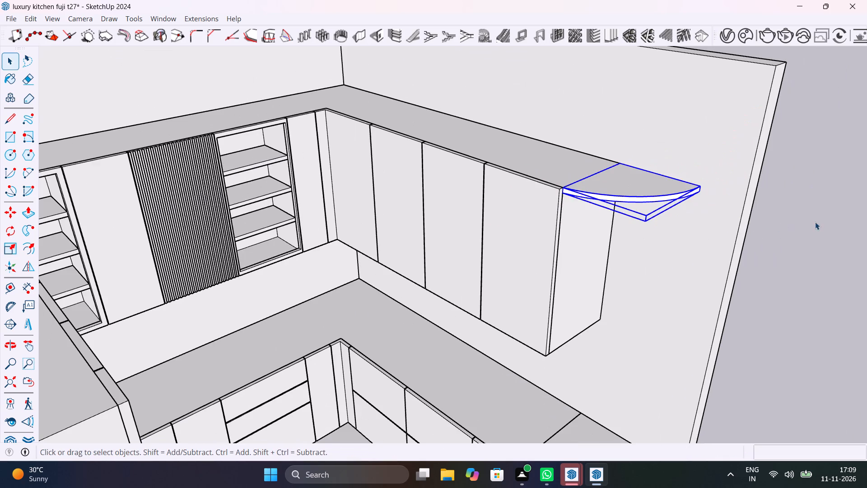
pyautogui.click(815, 222)
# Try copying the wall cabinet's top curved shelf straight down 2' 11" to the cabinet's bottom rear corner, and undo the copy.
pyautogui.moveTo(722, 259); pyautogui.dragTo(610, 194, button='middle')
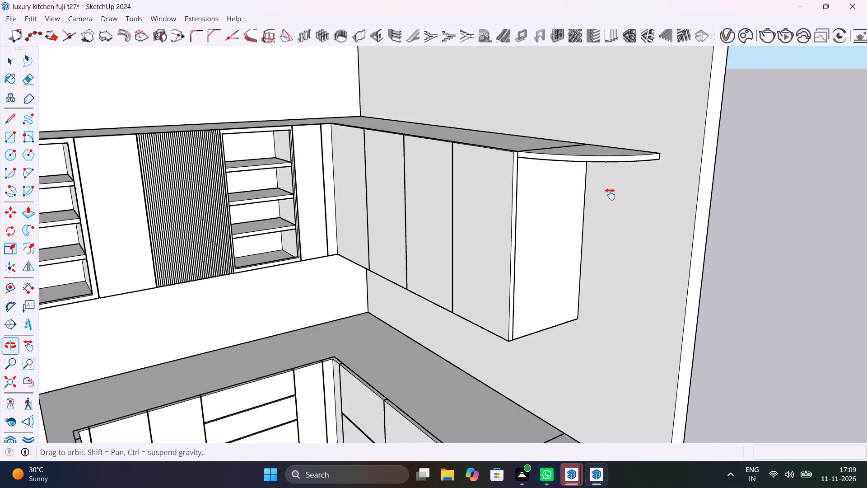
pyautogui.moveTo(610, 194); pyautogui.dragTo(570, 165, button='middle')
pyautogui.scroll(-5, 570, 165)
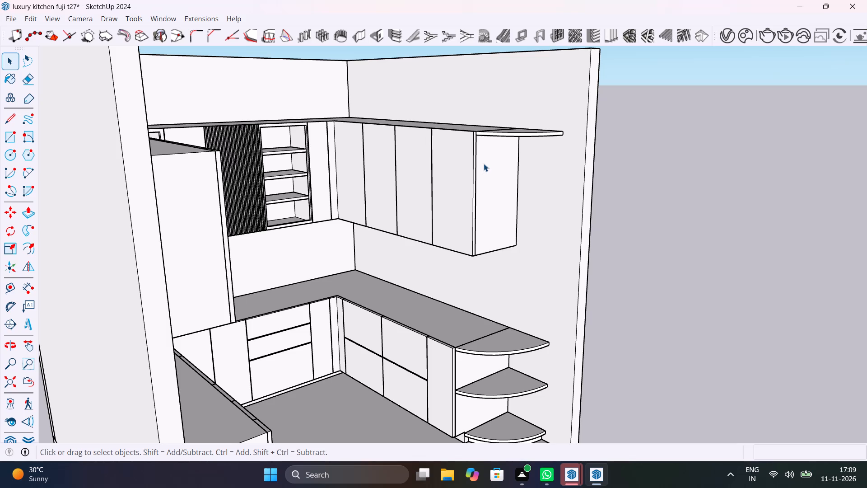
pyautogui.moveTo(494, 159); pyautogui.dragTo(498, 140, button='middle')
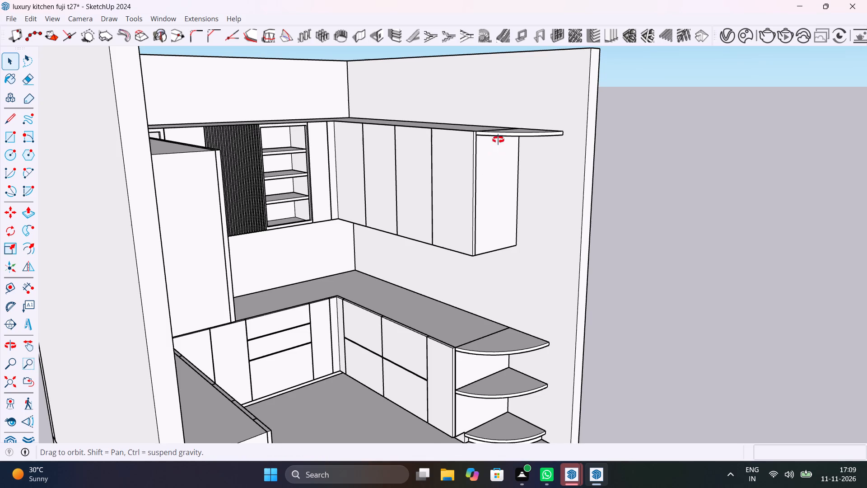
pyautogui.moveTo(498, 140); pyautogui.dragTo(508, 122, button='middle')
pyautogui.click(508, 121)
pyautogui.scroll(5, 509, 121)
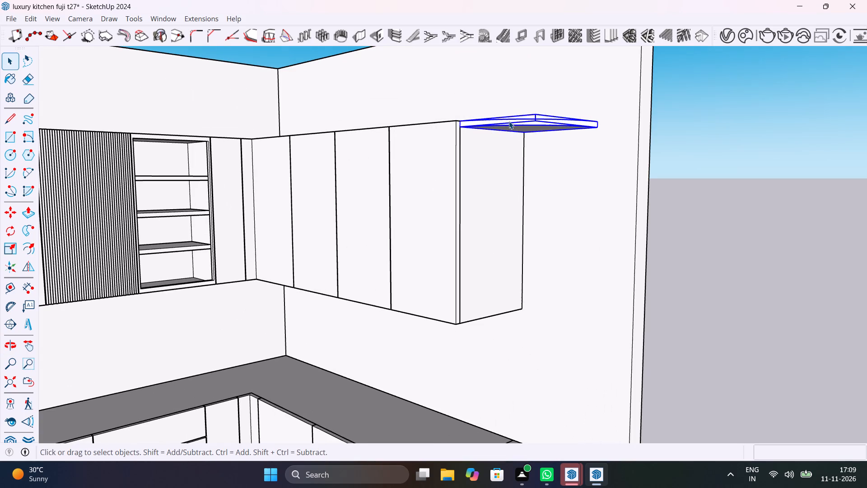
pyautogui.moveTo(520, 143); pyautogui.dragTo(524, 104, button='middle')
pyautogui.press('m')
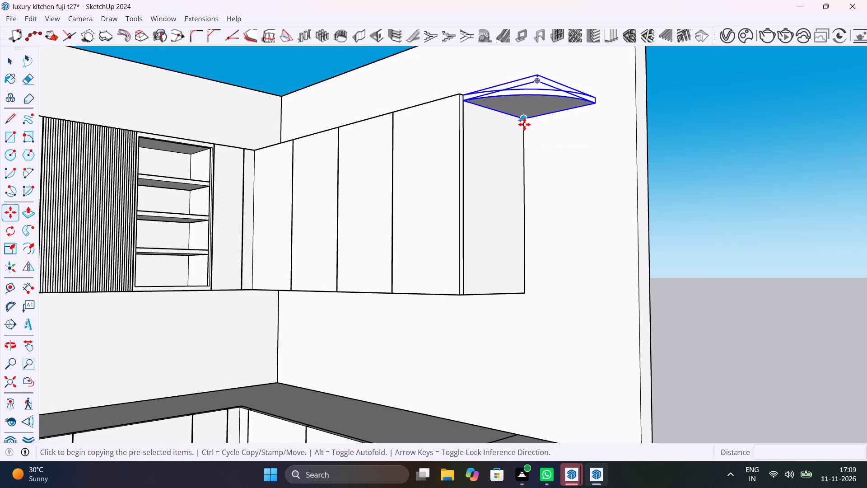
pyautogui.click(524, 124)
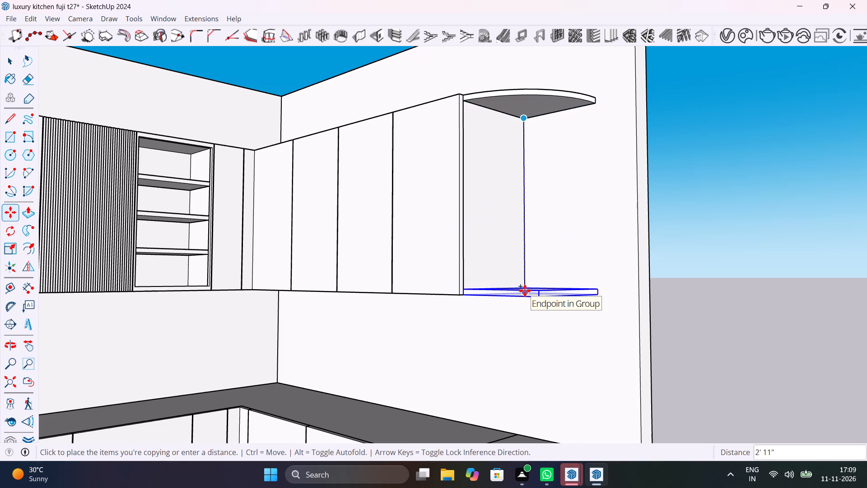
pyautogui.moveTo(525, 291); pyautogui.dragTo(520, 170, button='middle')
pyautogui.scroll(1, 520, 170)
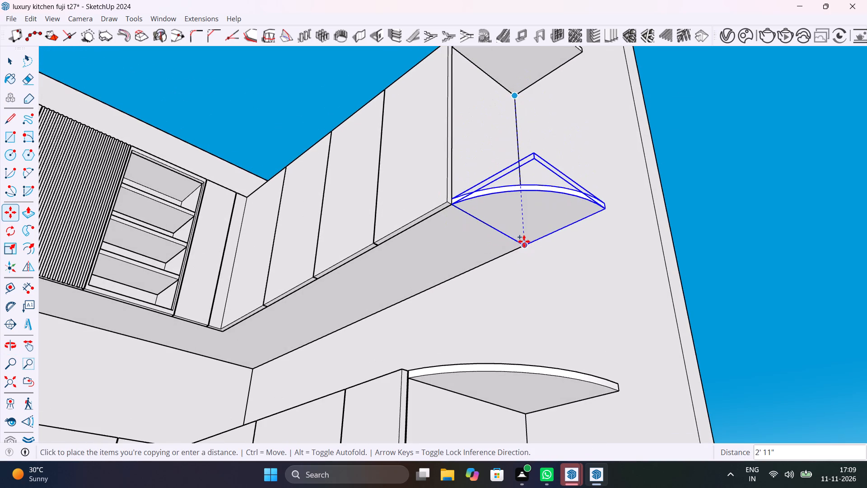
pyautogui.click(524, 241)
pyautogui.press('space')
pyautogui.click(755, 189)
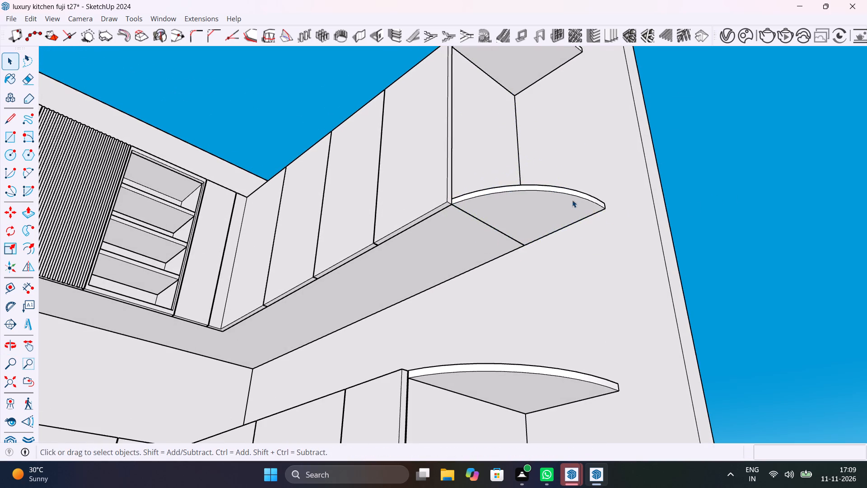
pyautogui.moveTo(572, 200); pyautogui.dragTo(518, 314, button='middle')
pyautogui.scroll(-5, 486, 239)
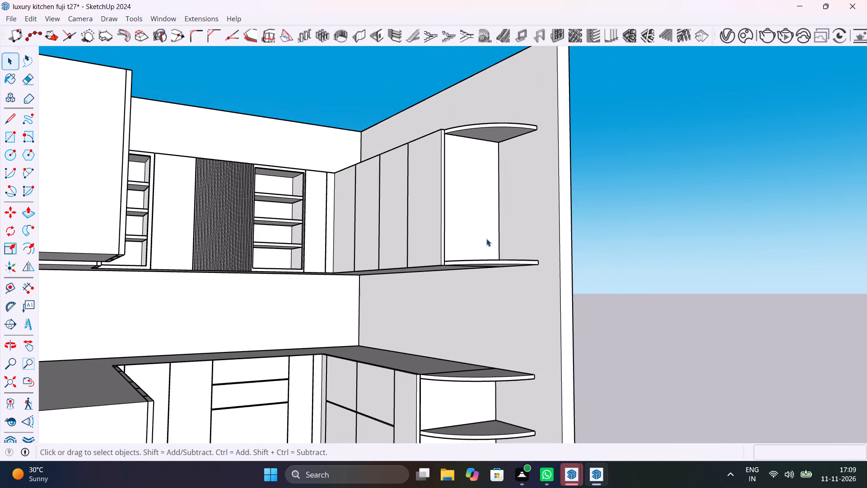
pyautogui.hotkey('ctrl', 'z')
# Copy the wall cabinet's top curved shelf straight down 2' 11" so its underside corner meets the cabinet's bottom rear corner.
pyautogui.click(497, 133)
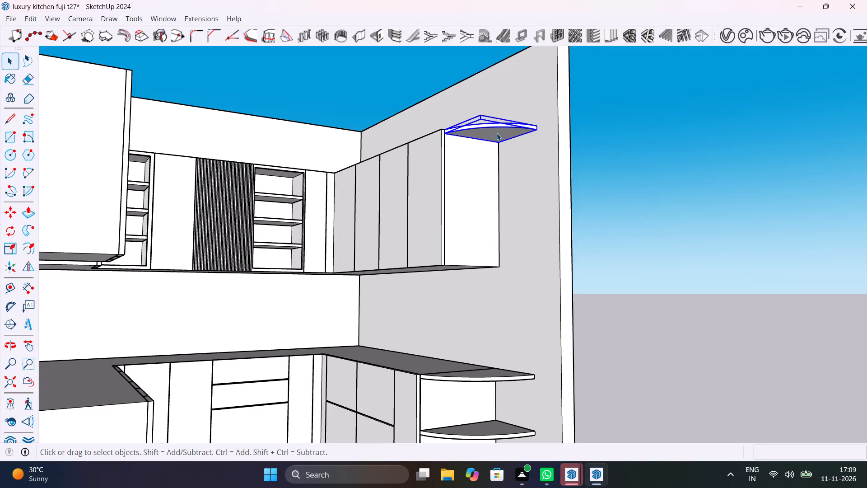
pyautogui.scroll(9, 497, 133)
pyautogui.press('m')
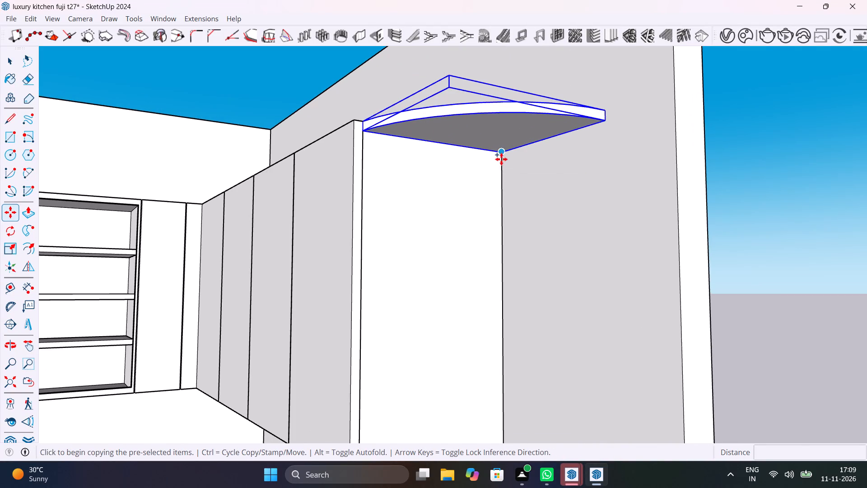
pyautogui.scroll(7, 501, 159)
pyautogui.click(502, 146)
pyautogui.scroll(-9, 503, 184)
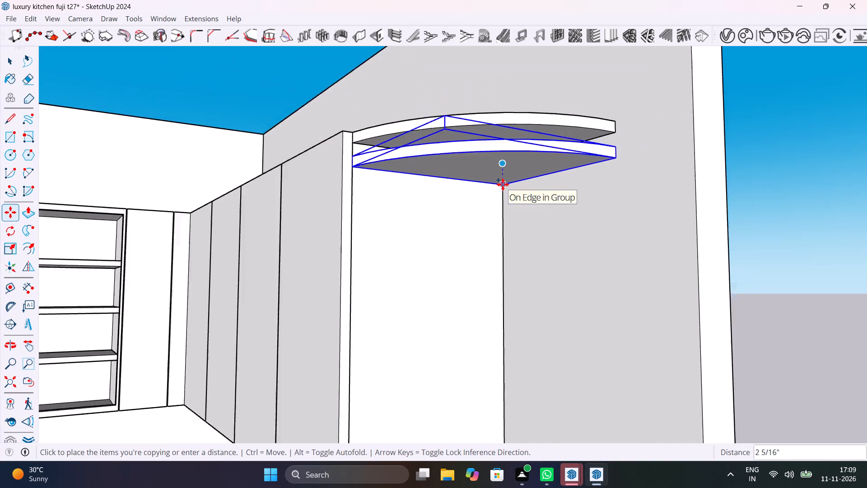
pyautogui.scroll(-2, 503, 184)
pyautogui.moveTo(502, 349); pyautogui.dragTo(496, 216, button='middle')
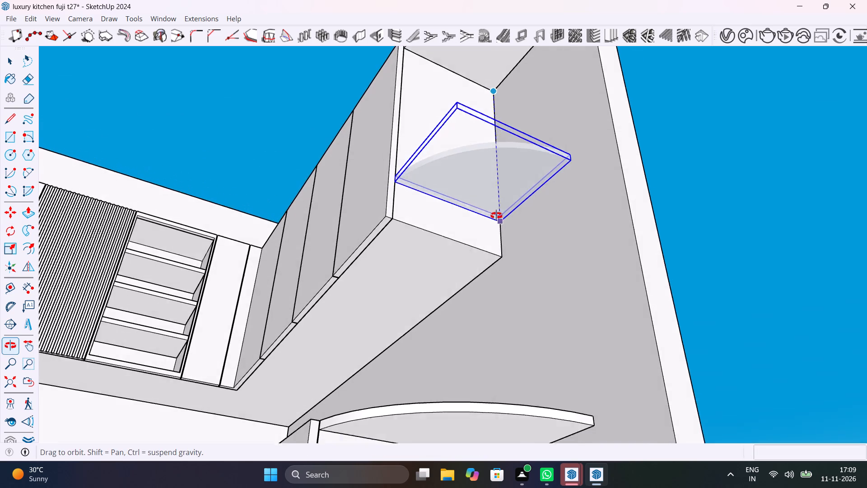
pyautogui.moveTo(496, 216); pyautogui.dragTo(497, 213, button='middle')
pyautogui.click(502, 245)
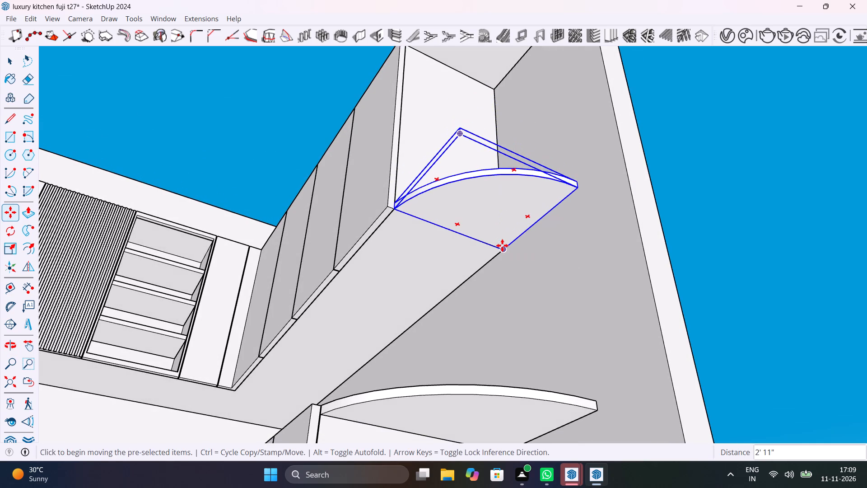
# Divide the shelf copy distance into 3 equal intervals to add evenly spaced intermediate shelves.
pyautogui.press('2')
pyautogui.press('BackSpace')
pyautogui.write('3/')
pyautogui.press('Return')
# Save the model.
pyautogui.scroll(-6, 523, 228)
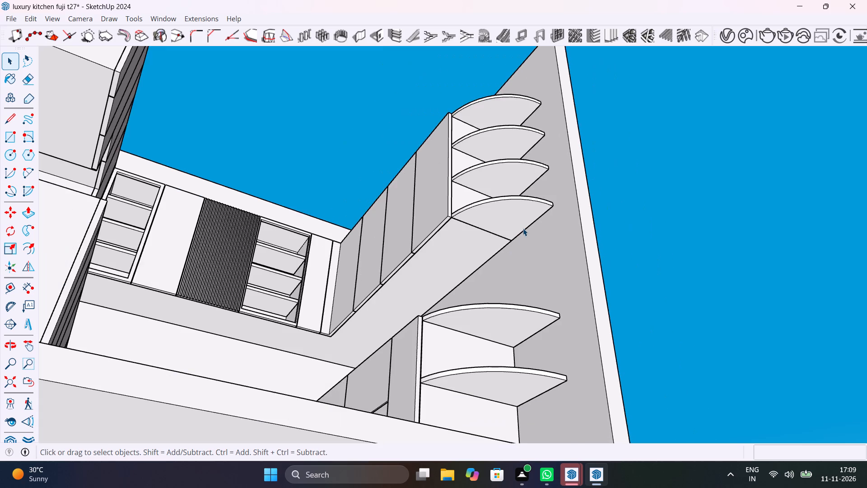
pyautogui.moveTo(527, 231); pyautogui.dragTo(596, 404, button='middle')
pyautogui.scroll(-2, 528, 263)
pyautogui.moveTo(528, 263); pyautogui.dragTo(482, 338, button='middle')
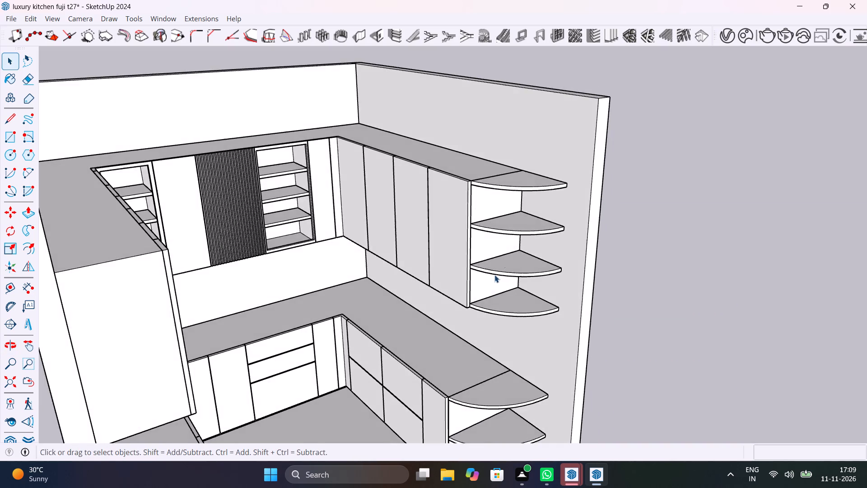
pyautogui.scroll(-3, 509, 256)
pyautogui.hotkey('ctrl', 's')
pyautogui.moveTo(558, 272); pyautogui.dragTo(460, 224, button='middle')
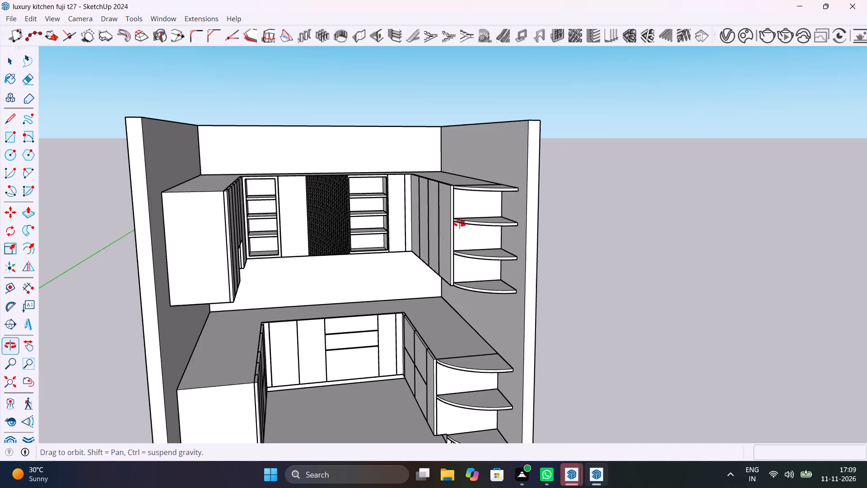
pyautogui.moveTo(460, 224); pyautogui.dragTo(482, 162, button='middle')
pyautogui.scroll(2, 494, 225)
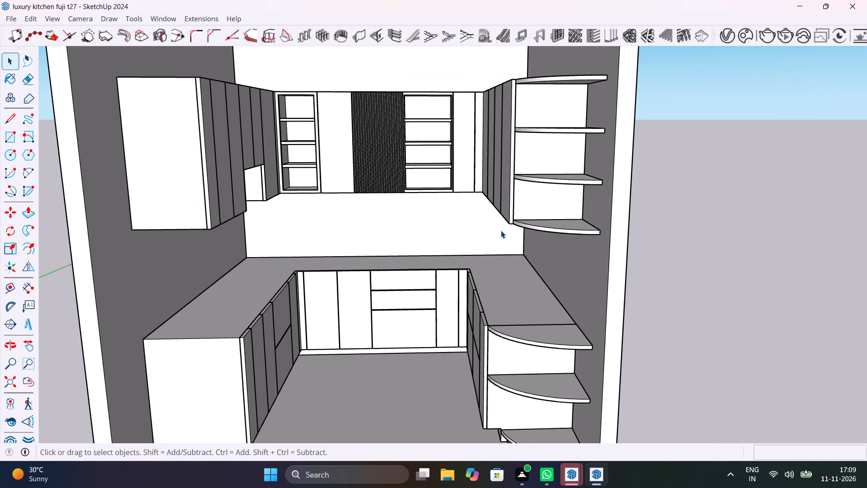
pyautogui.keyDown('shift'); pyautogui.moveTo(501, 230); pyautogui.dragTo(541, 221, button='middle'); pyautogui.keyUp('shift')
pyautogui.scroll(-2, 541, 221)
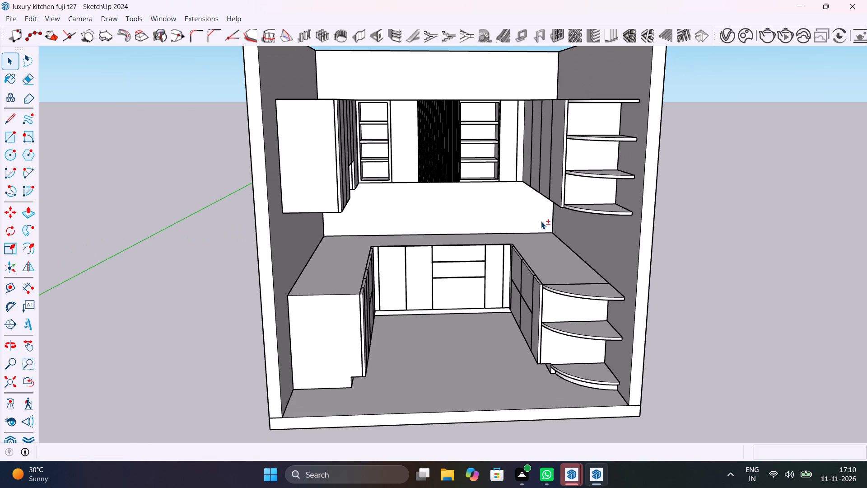